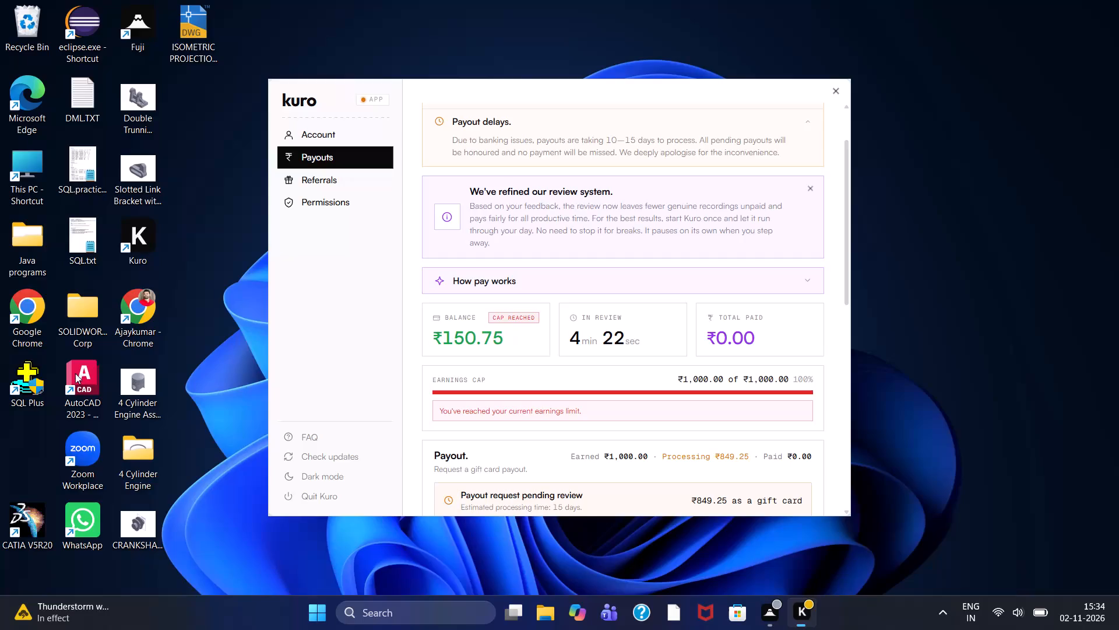
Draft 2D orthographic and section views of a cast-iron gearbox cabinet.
Launch AutoCAD 2023 and start a new drawing from the acadiso.dwt template.
{"action": "double_click", "coordinate": [78, 374]}
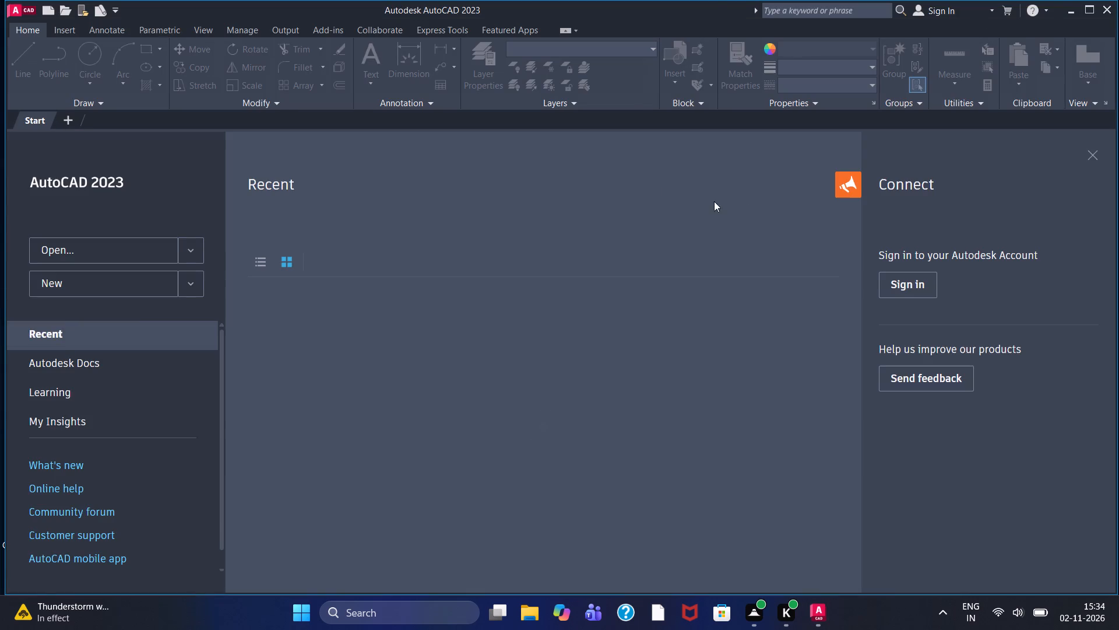
{"action": "left_click", "coordinate": [85, 274]}
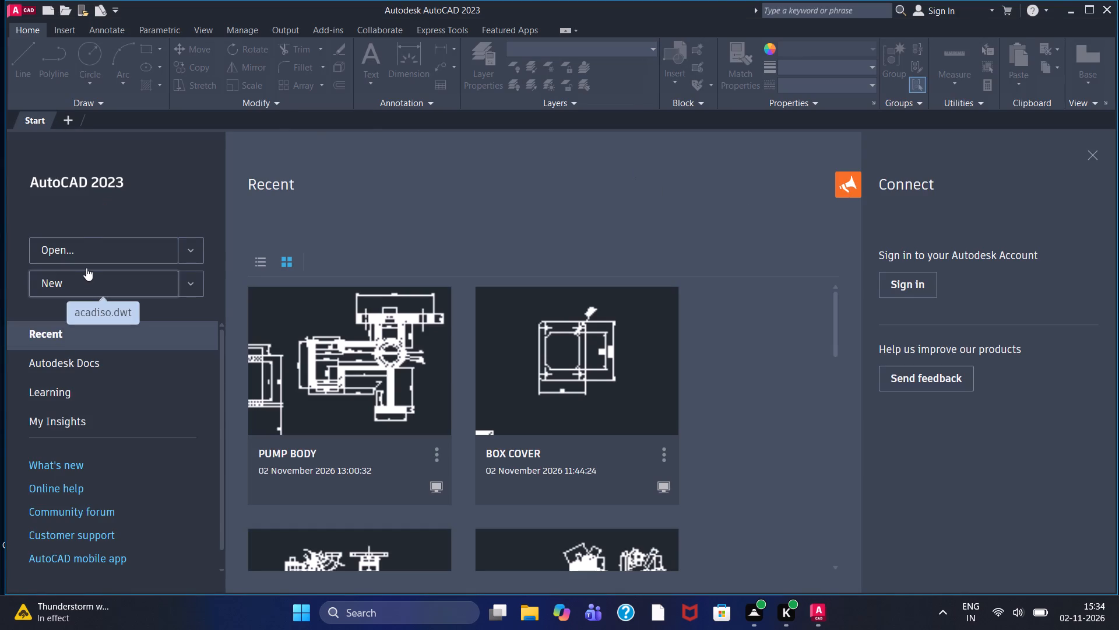
{"action": "left_click", "coordinate": [90, 281]}
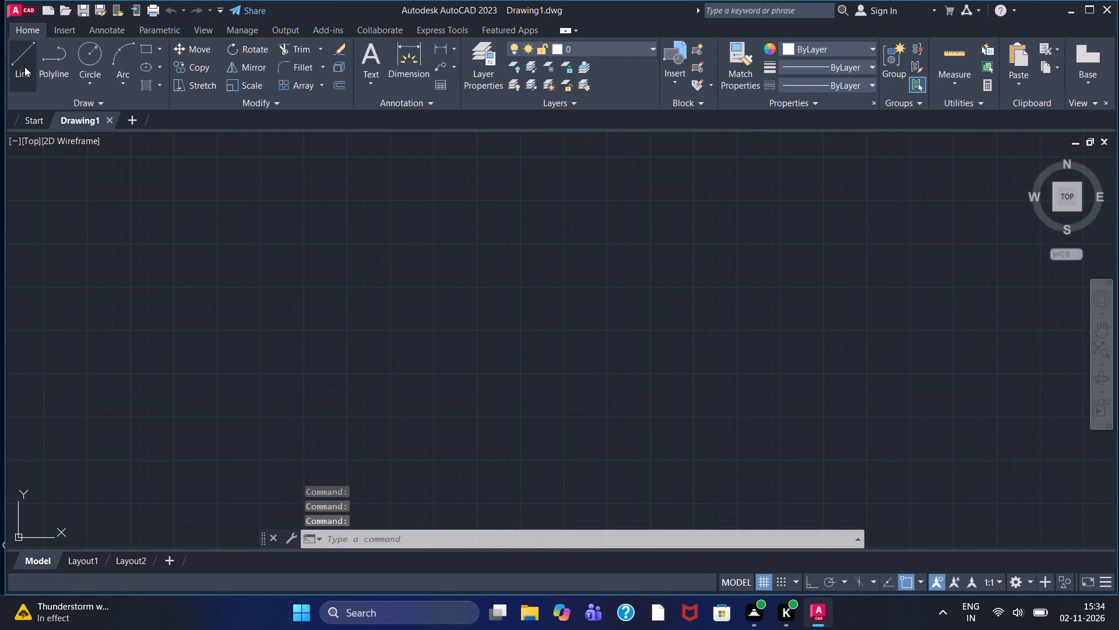
Draw a centre-radius circle of radius 21 in the upper-left area of the drawing.
{"action": "left_click", "coordinate": [85, 78]}
{"action": "left_click", "coordinate": [98, 100]}
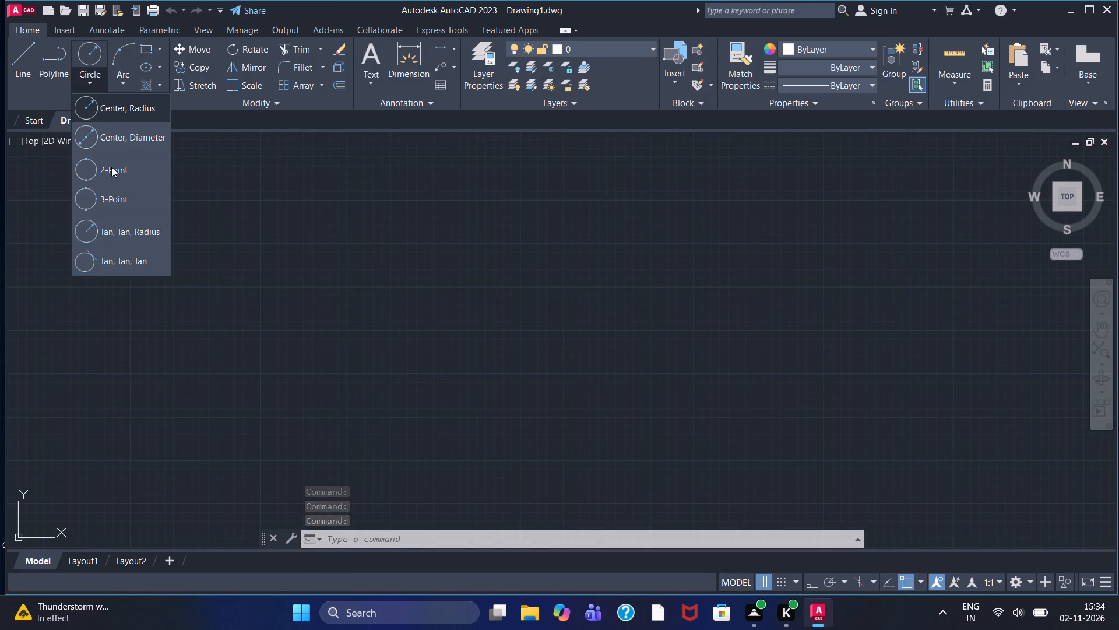
{"action": "scroll", "coordinate": [162, 242], "scroll_direction": "up", "scroll_amount": 5}
{"action": "left_click", "coordinate": [184, 223]}
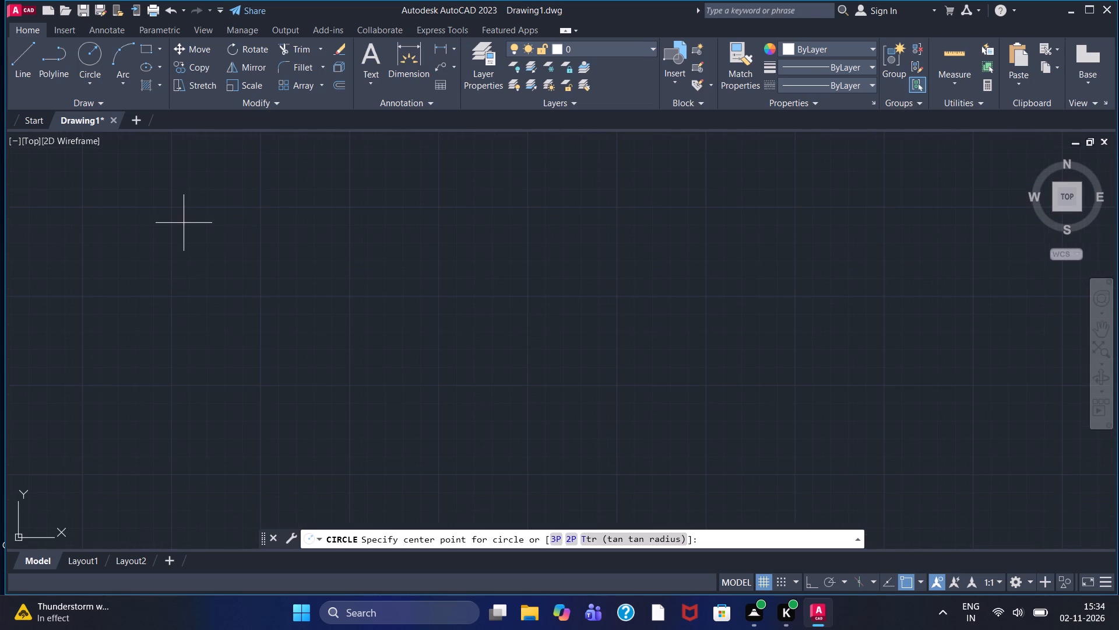
{"action": "type", "text": "21"}
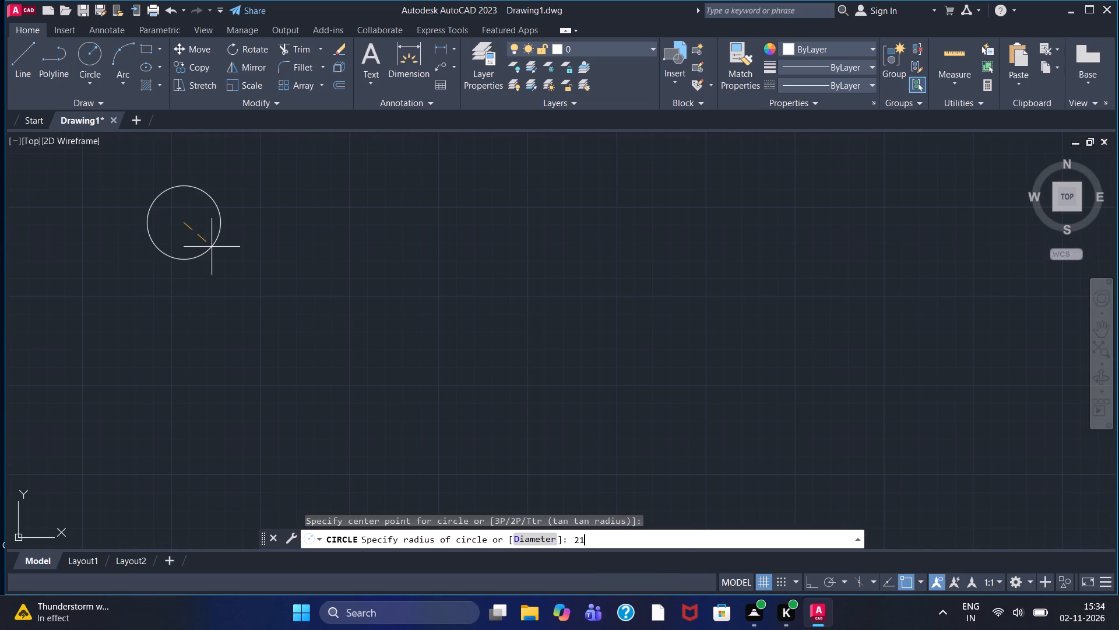
{"action": "key", "text": "Return"}
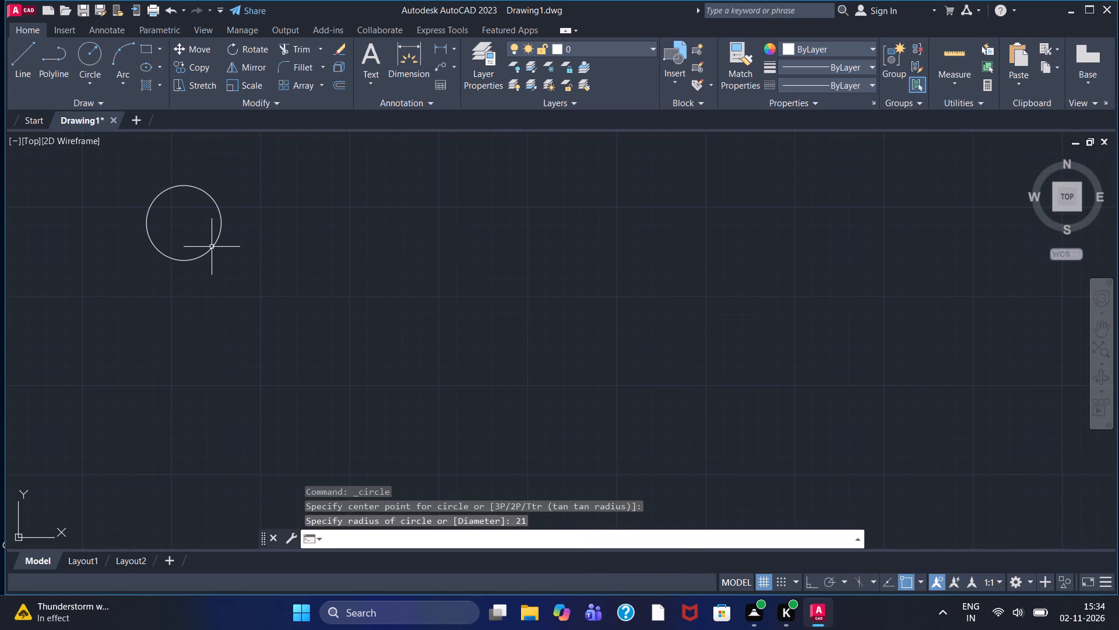
With Ortho on, draw a line from the circle's centre 70 units down and continue it 35 units to the left.
{"action": "left_click", "coordinate": [17, 77]}
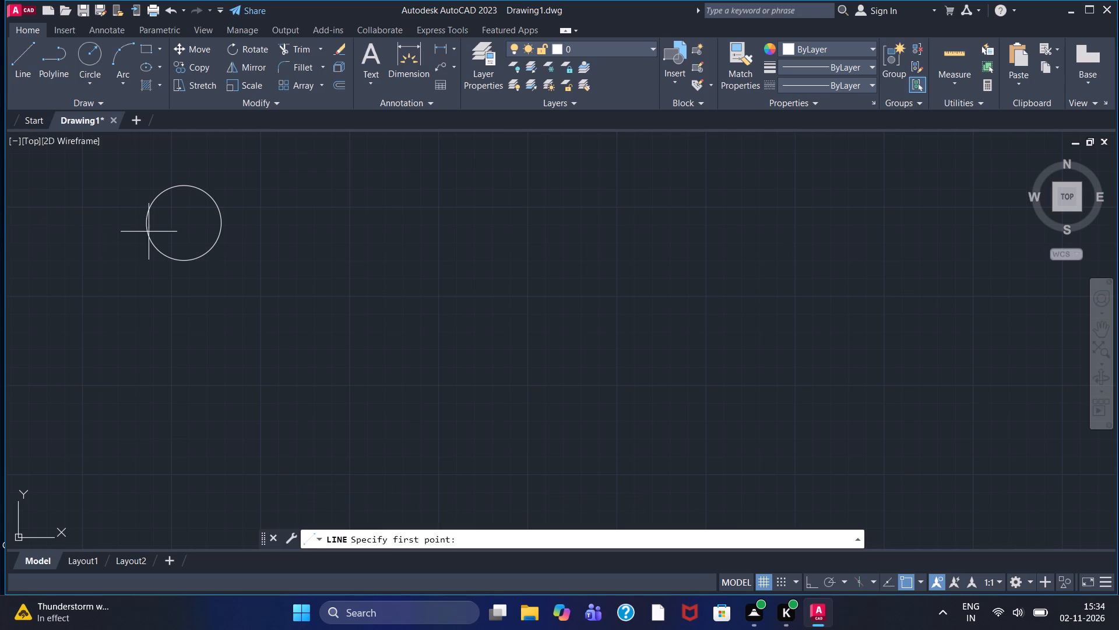
{"action": "left_click", "coordinate": [184, 225]}
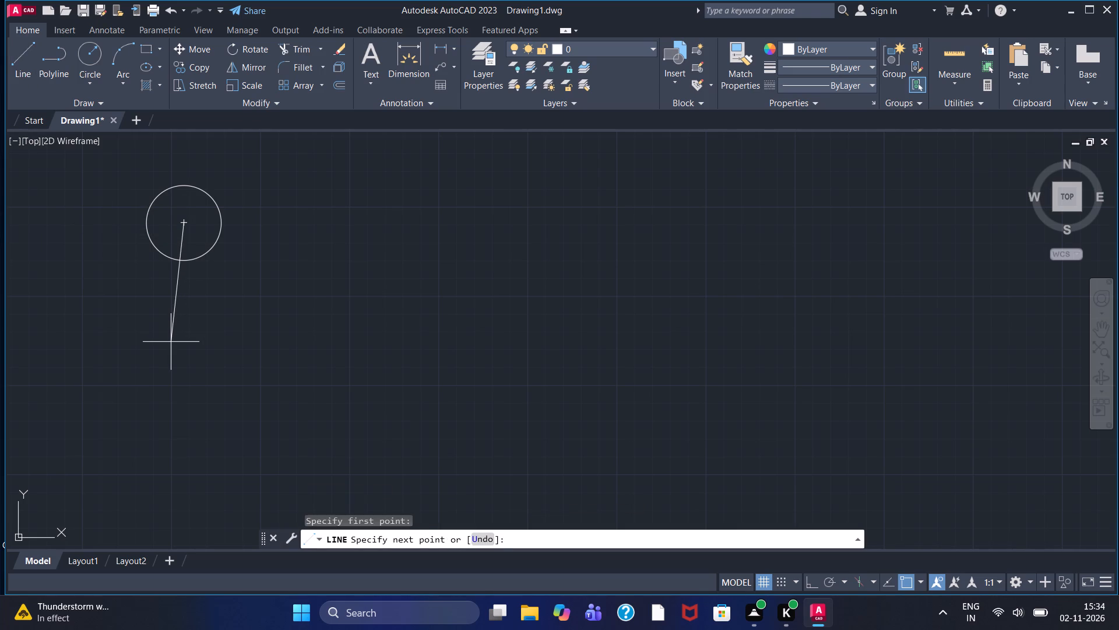
{"action": "key", "text": "F8"}
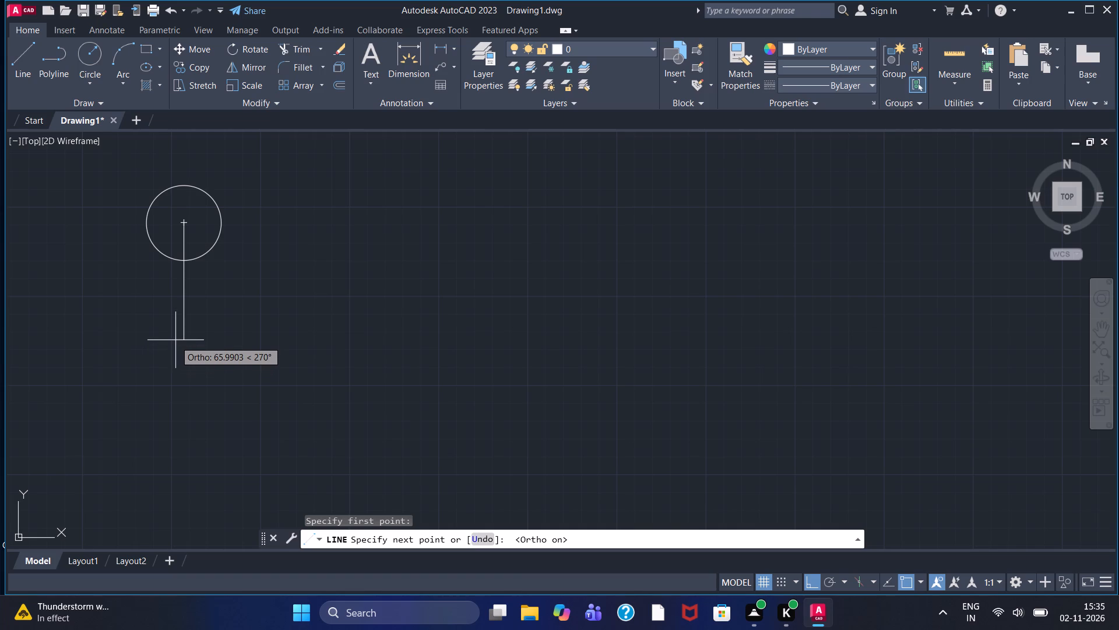
{"action": "type", "text": "70"}
{"action": "key", "text": "Return"}
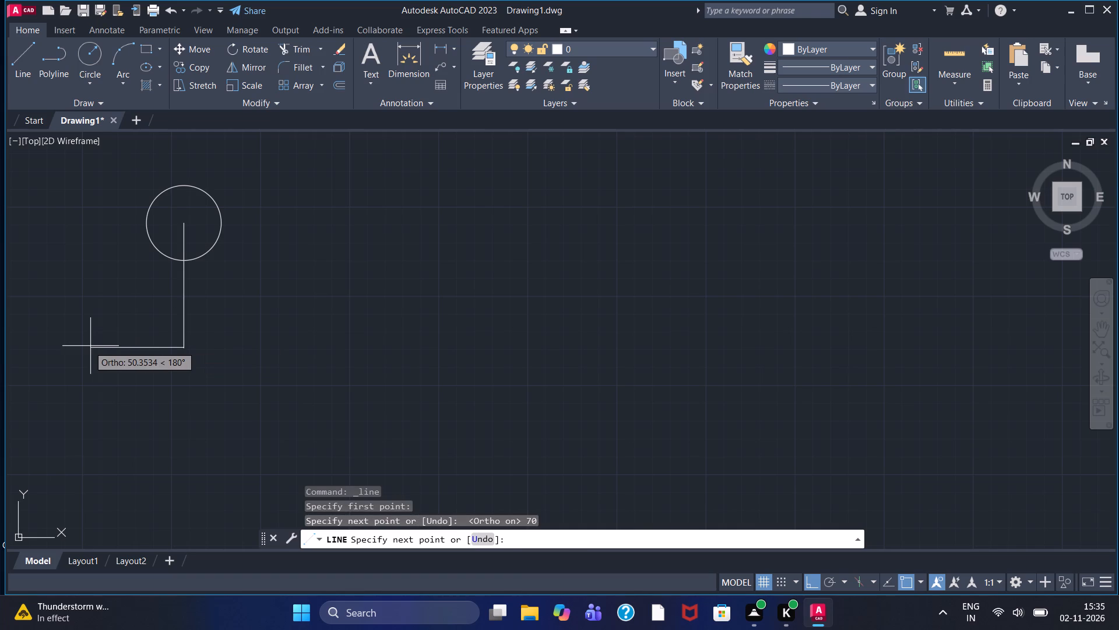
{"action": "type", "text": "35"}
{"action": "key", "text": "Return"}
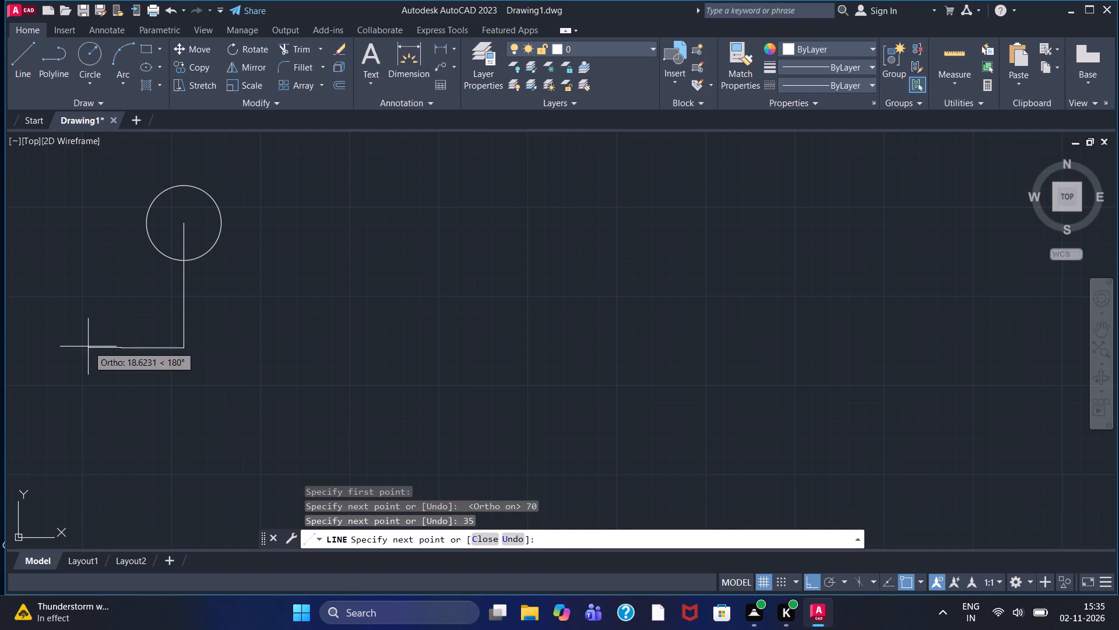
{"action": "key", "text": "Escape"}
Draw a 36-unit horizontal line to the right from the lower end of the vertical line.
{"action": "left_click", "coordinate": [17, 69]}
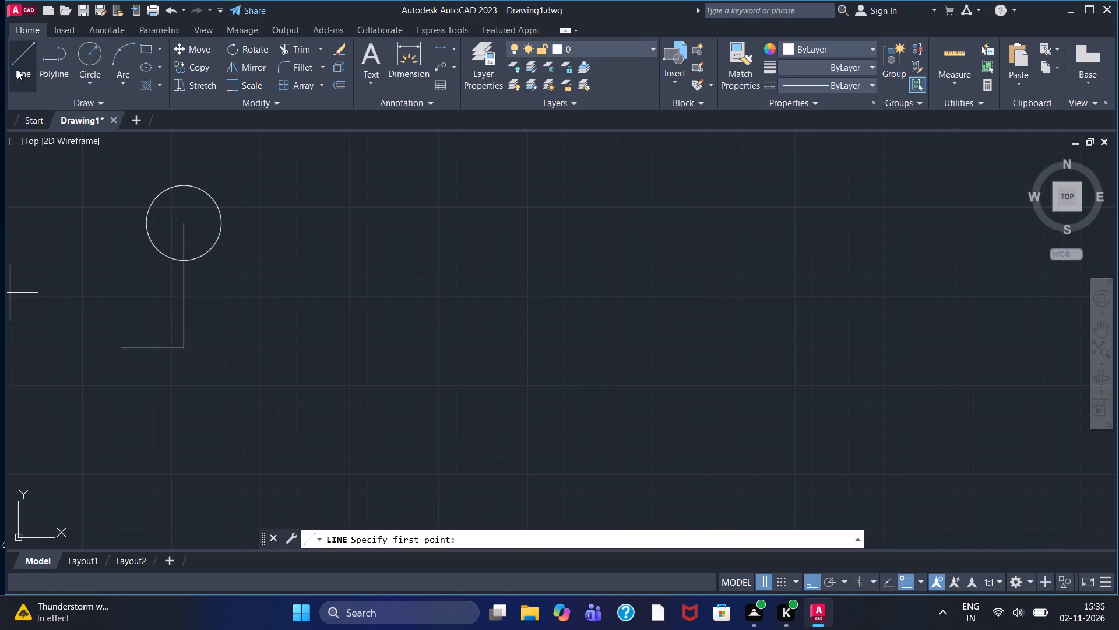
{"action": "left_click", "coordinate": [183, 348]}
{"action": "type", "text": "36"}
{"action": "key", "text": "Return"}
{"action": "key", "text": "Escape"}
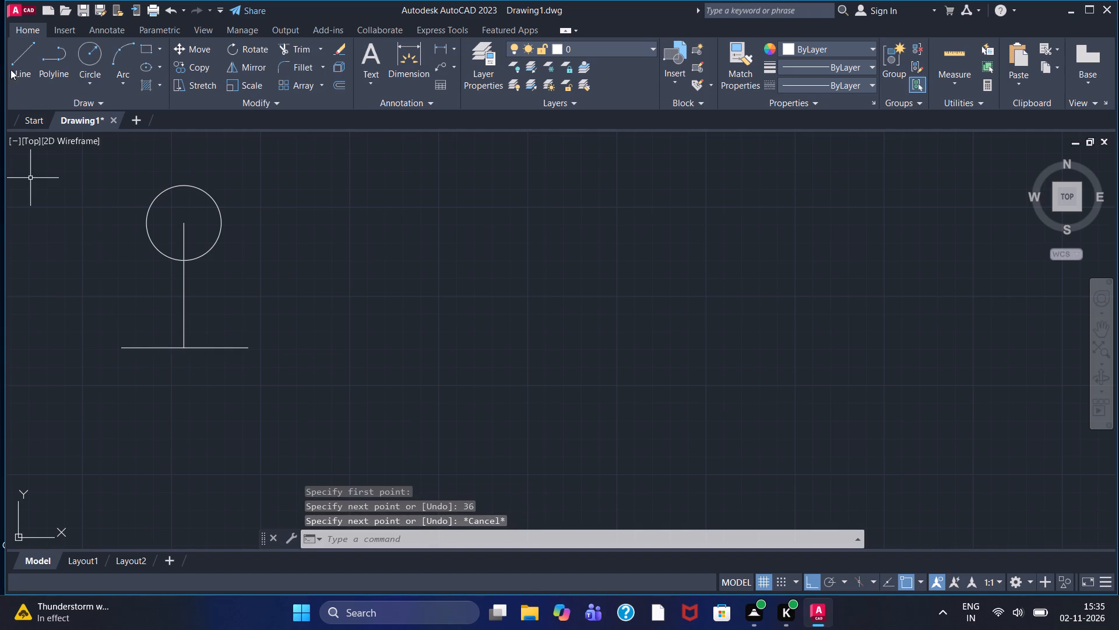
Extend the base leftward by drawing a 1-unit line from its left end.
{"action": "left_click", "coordinate": [14, 60]}
{"action": "left_click", "coordinate": [119, 350]}
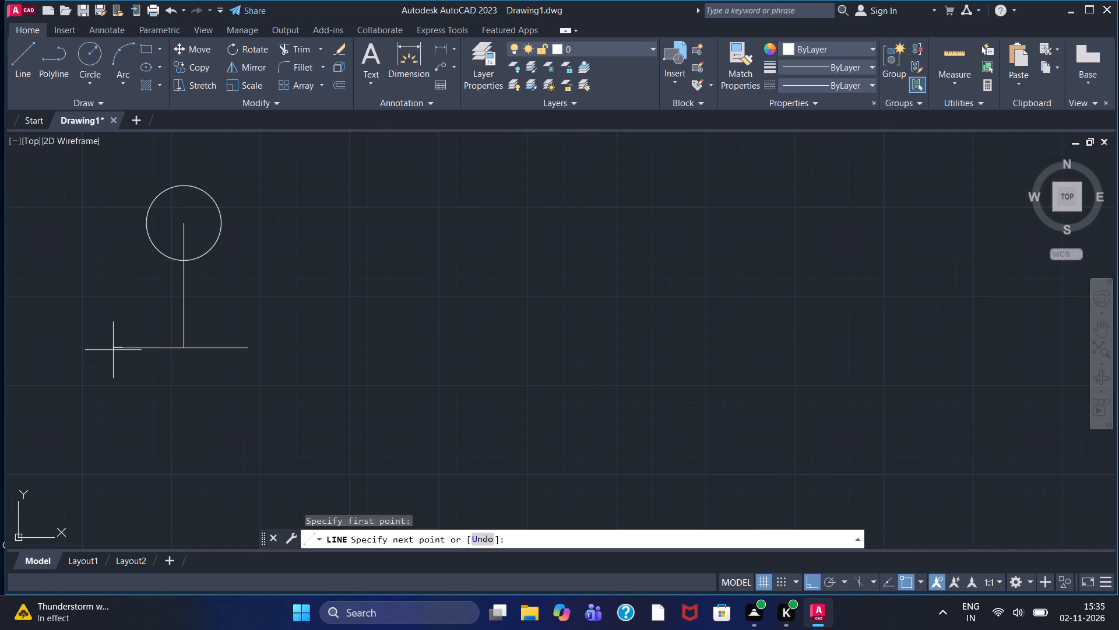
{"action": "key", "text": "1"}
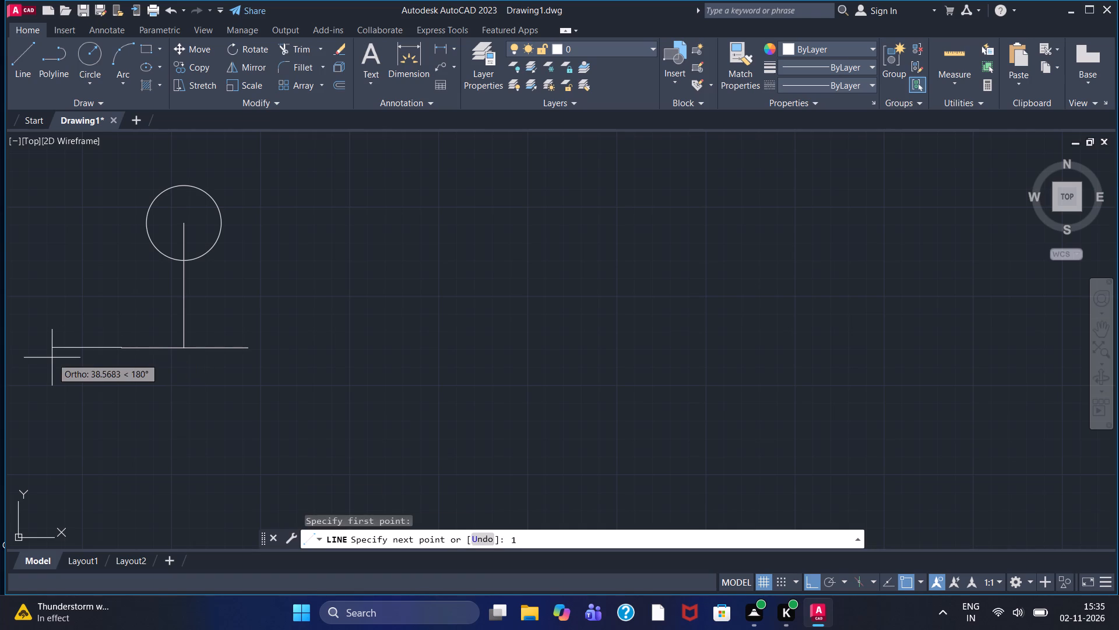
{"action": "key", "text": "Return"}
{"action": "key", "text": "Escape"}
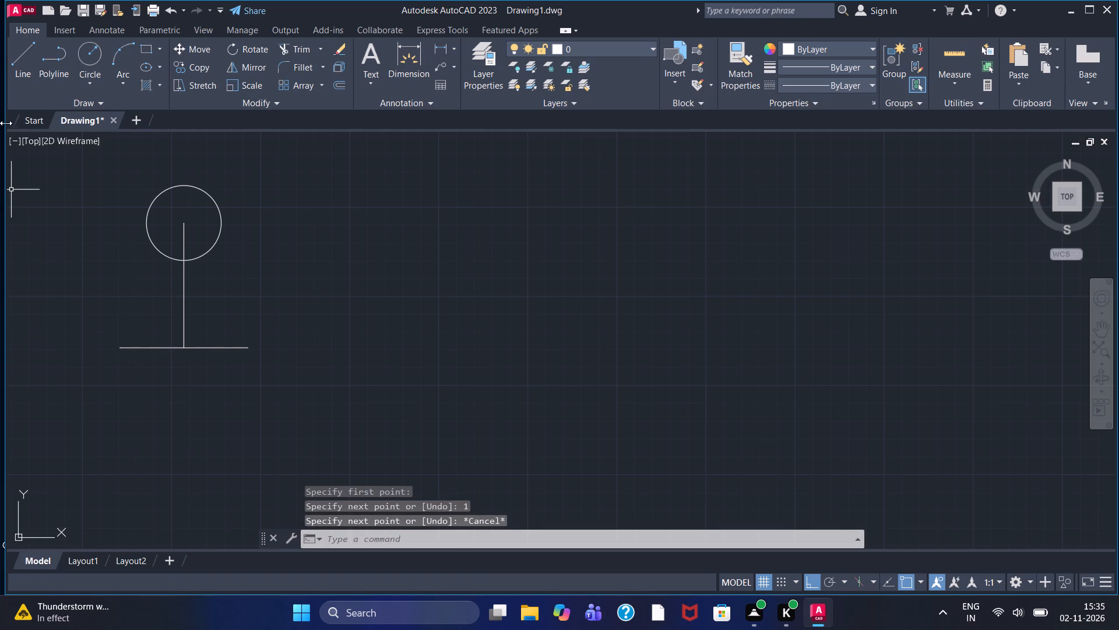
Draw a horizontal line about 94 units long crossing the circle slightly above its centre.
{"action": "left_click", "coordinate": [15, 76]}
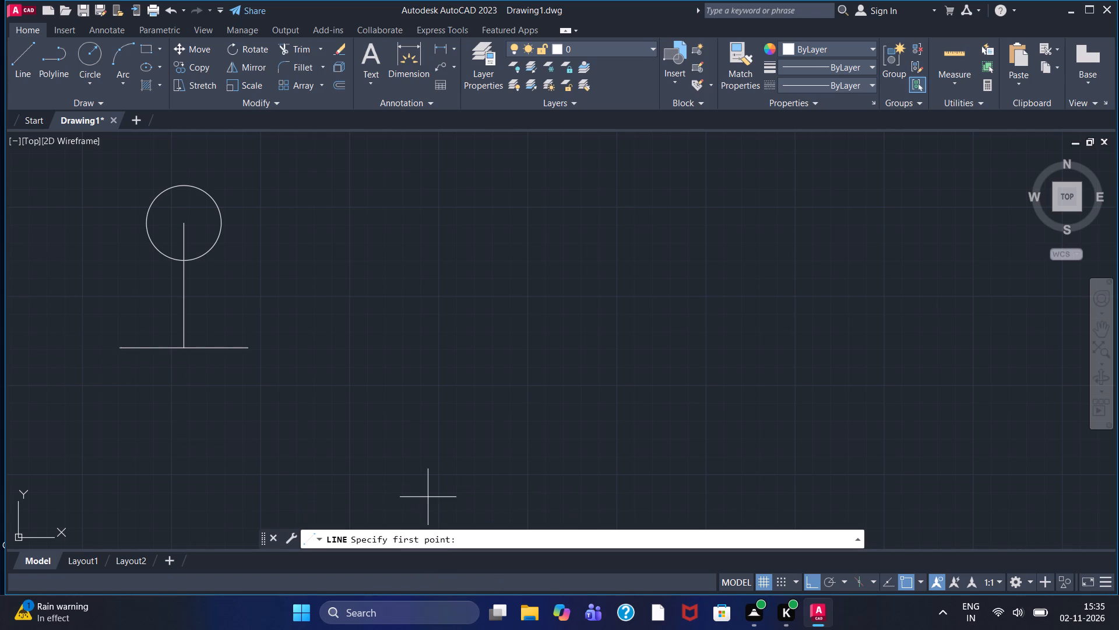
{"action": "key", "text": "Escape"}
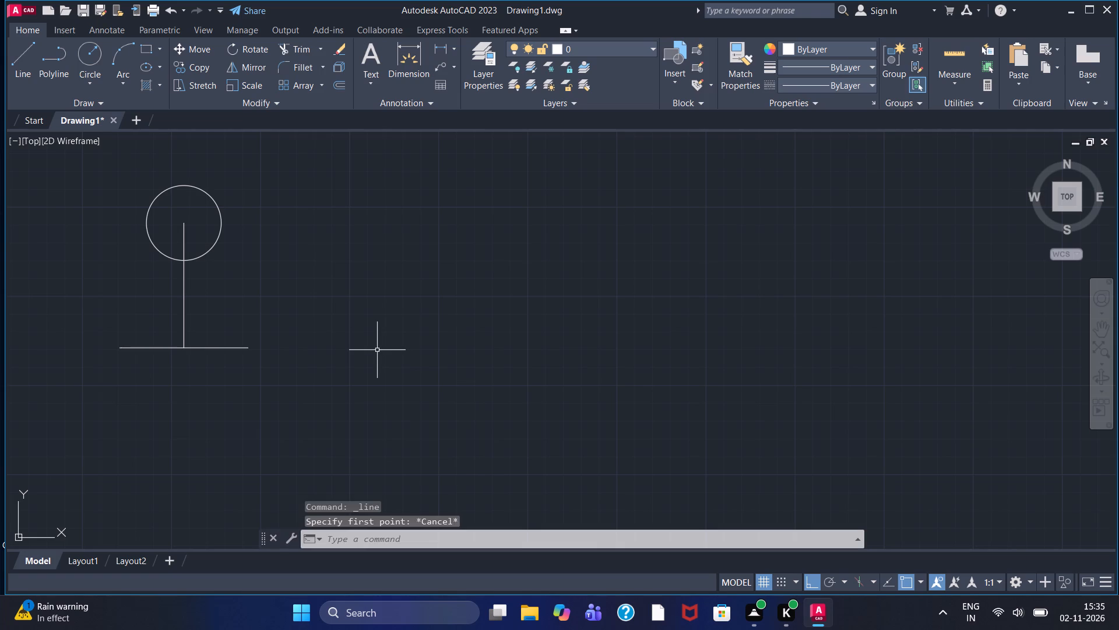
{"action": "left_click", "coordinate": [19, 55]}
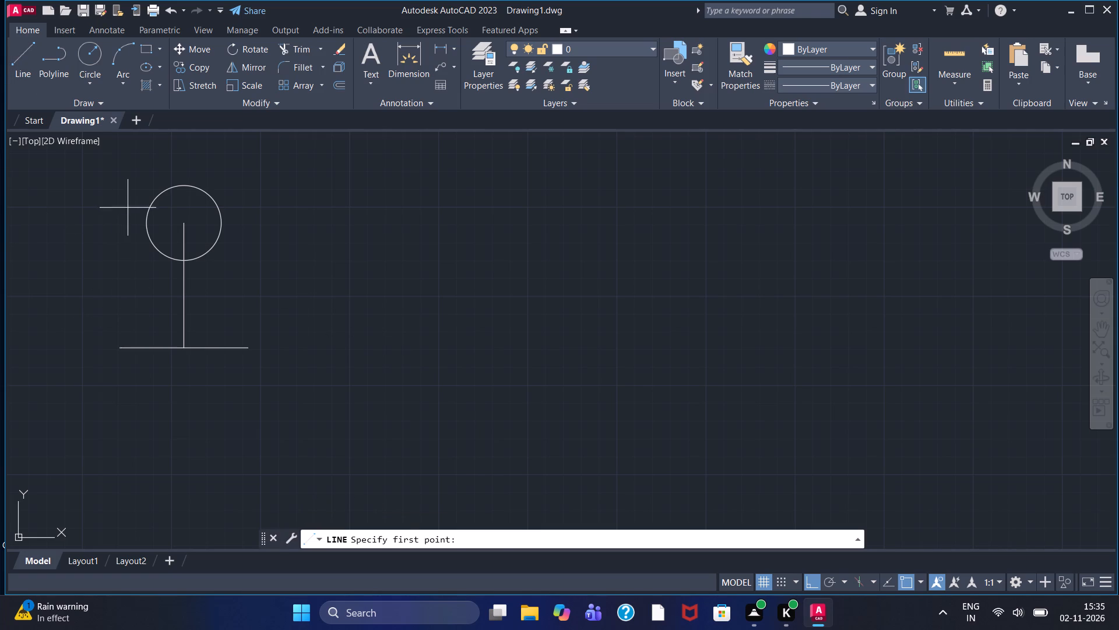
{"action": "left_click", "coordinate": [123, 210]}
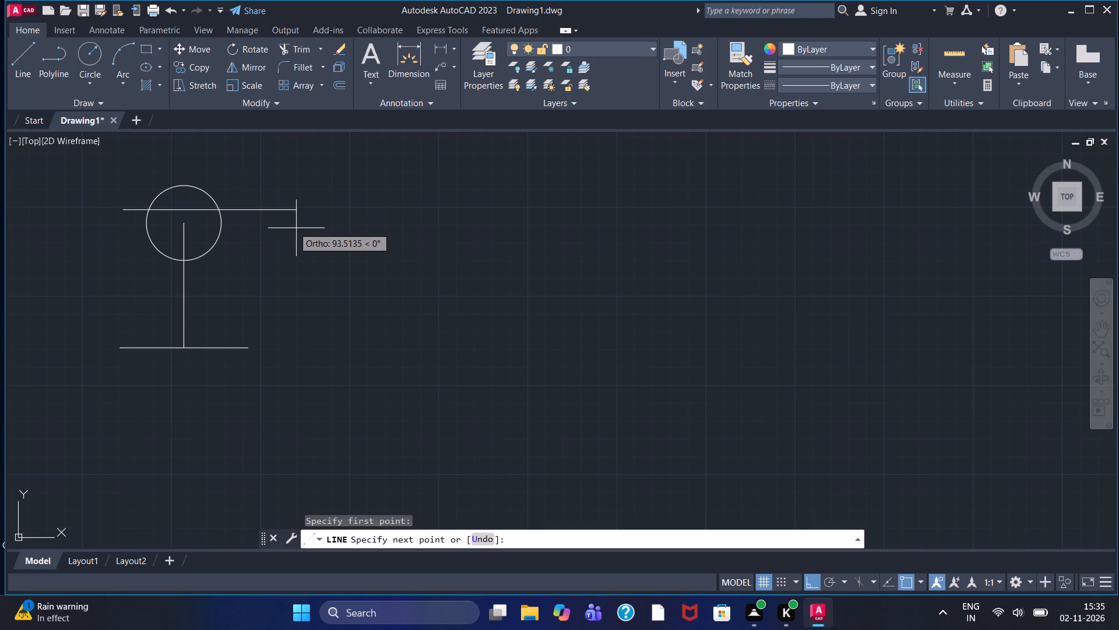
{"action": "left_click", "coordinate": [296, 228]}
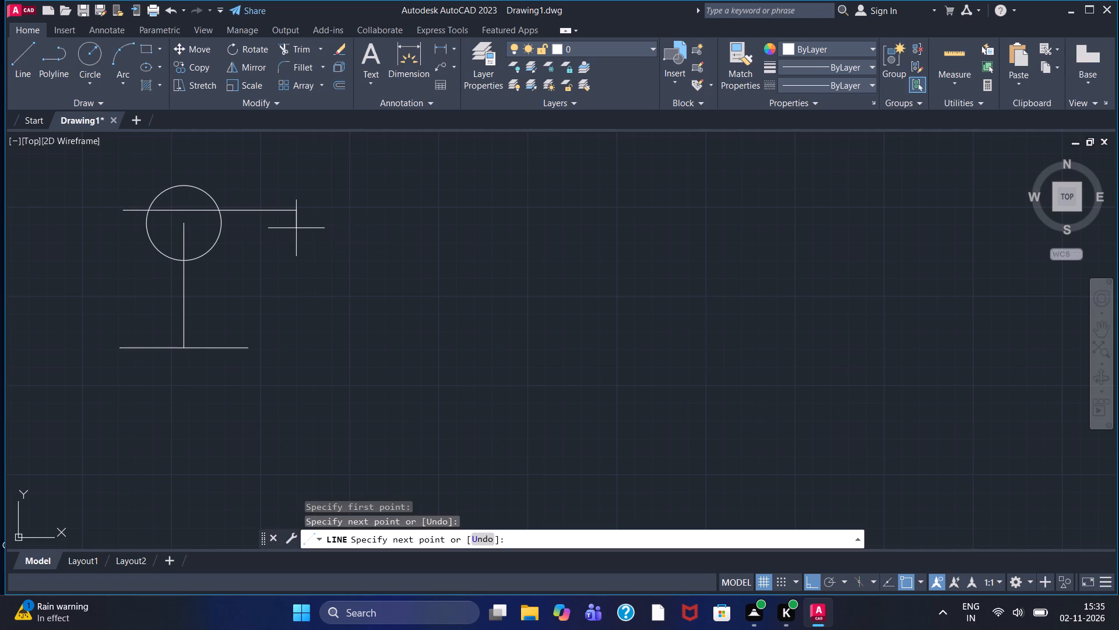
{"action": "key", "text": "Escape"}
Trim away the circle below the crossing line and both line ends outside the circle, leaving an arc with its chord.
{"action": "left_click", "coordinate": [289, 41]}
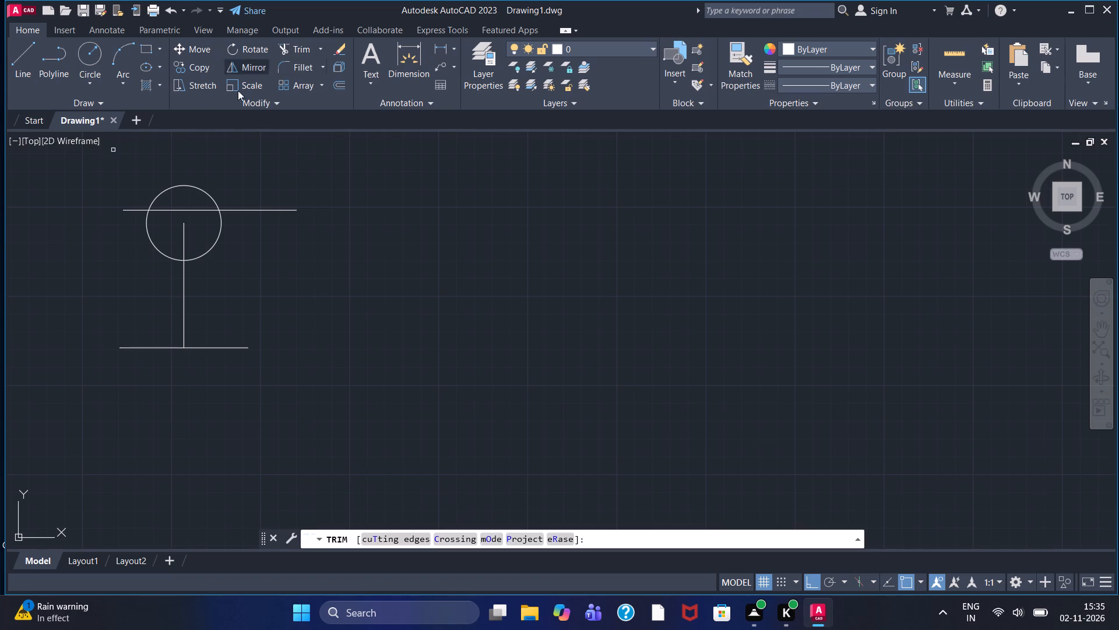
{"action": "left_click", "coordinate": [161, 255]}
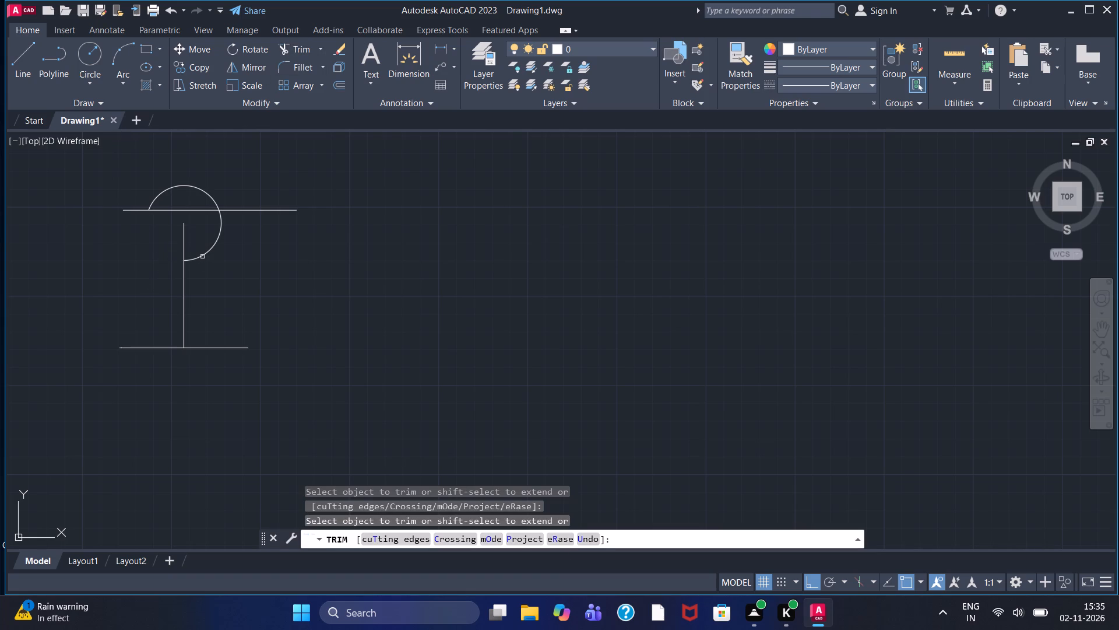
{"action": "left_click", "coordinate": [207, 252]}
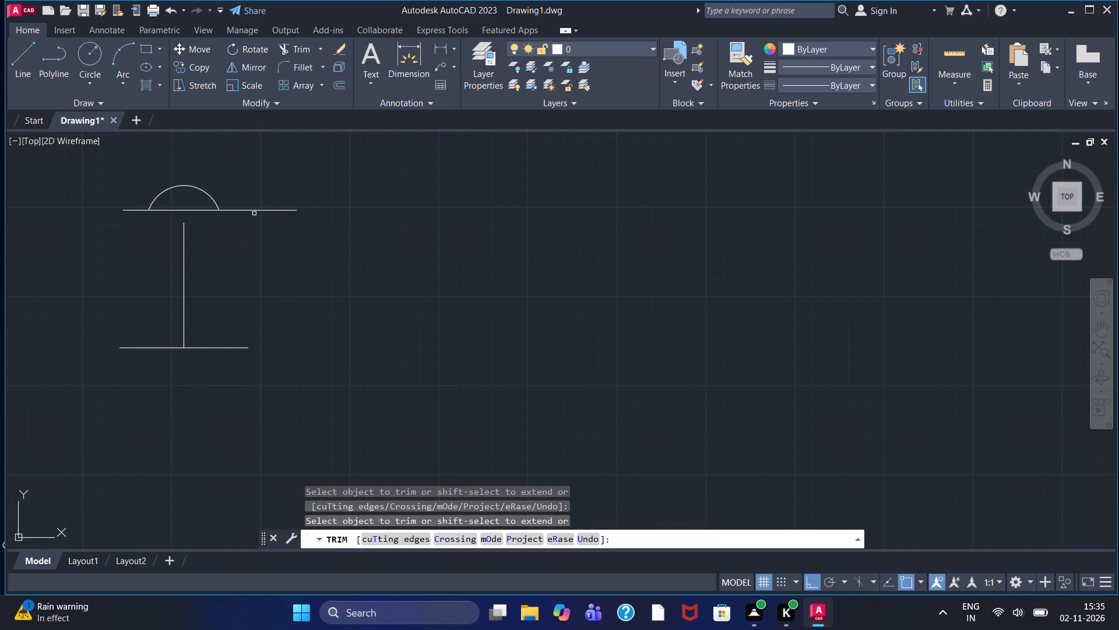
{"action": "left_click", "coordinate": [254, 211]}
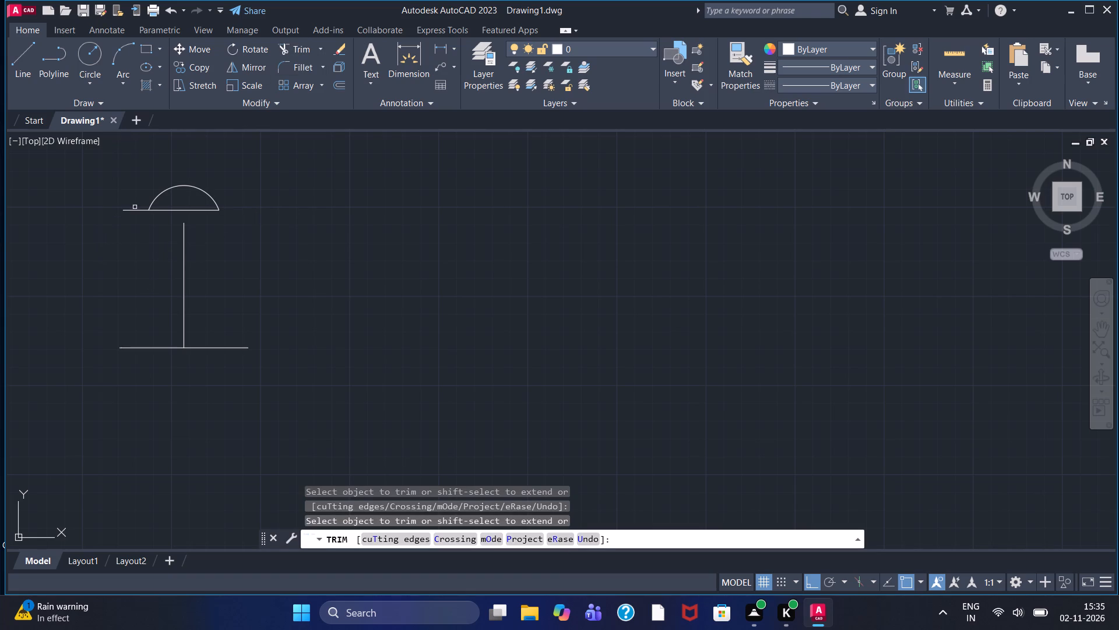
{"action": "left_click", "coordinate": [133, 211]}
{"action": "key", "text": "Escape"}
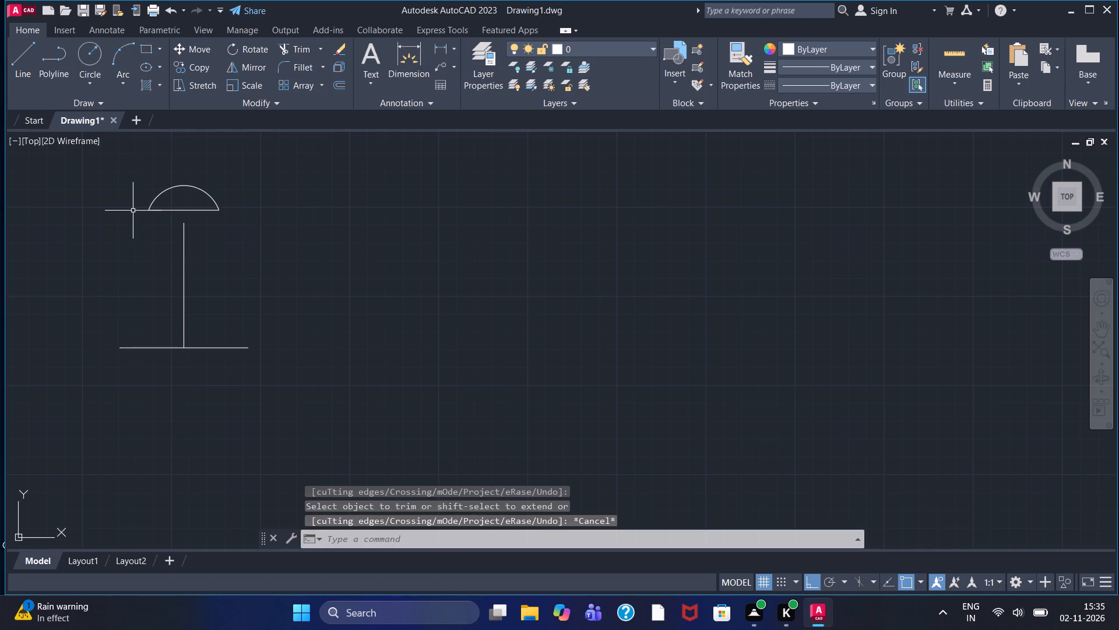
With Ortho off, draw slanted side lines from the chord's left and right ends to the matching ends of the base line.
{"action": "key", "text": "F8"}
{"action": "left_click", "coordinate": [16, 79]}
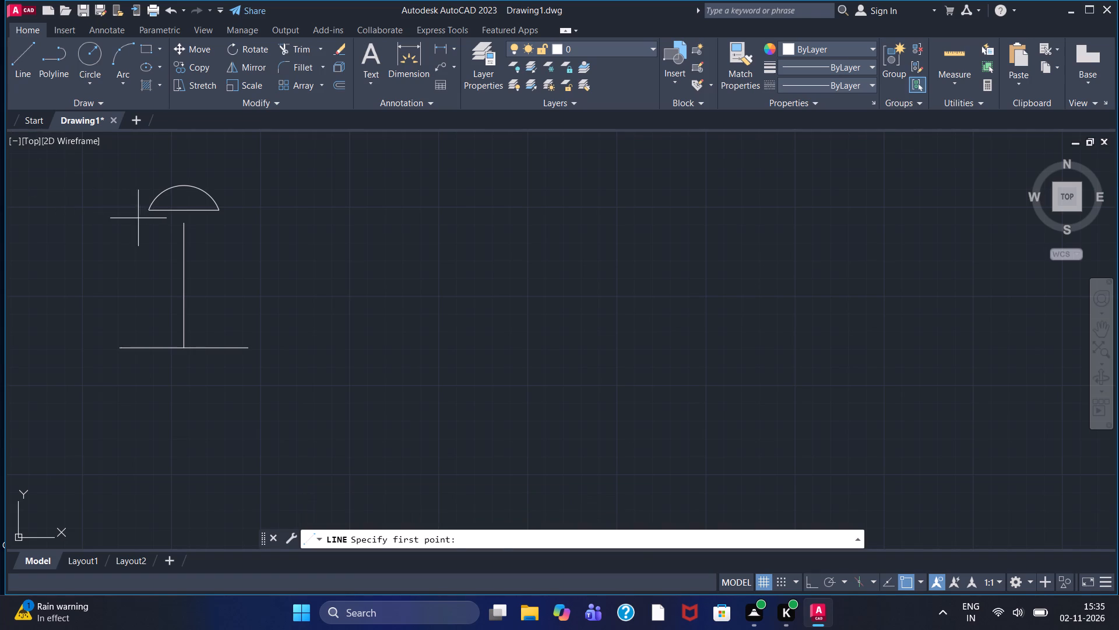
{"action": "left_click", "coordinate": [145, 209]}
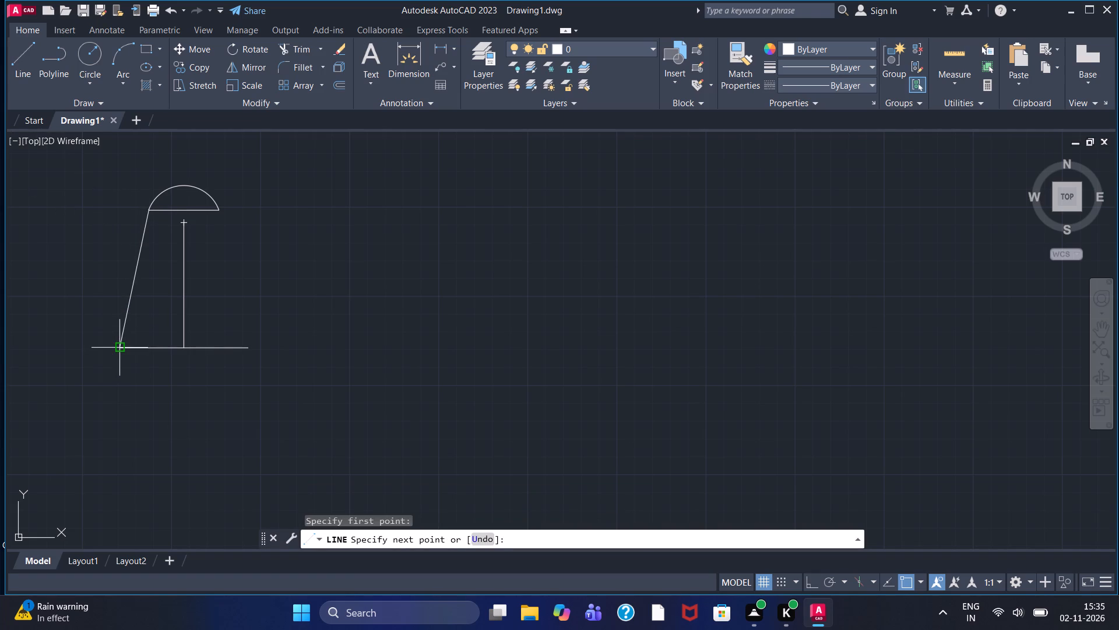
{"action": "left_click", "coordinate": [119, 350]}
{"action": "right_click", "coordinate": [119, 350]}
{"action": "left_click", "coordinate": [139, 353]}
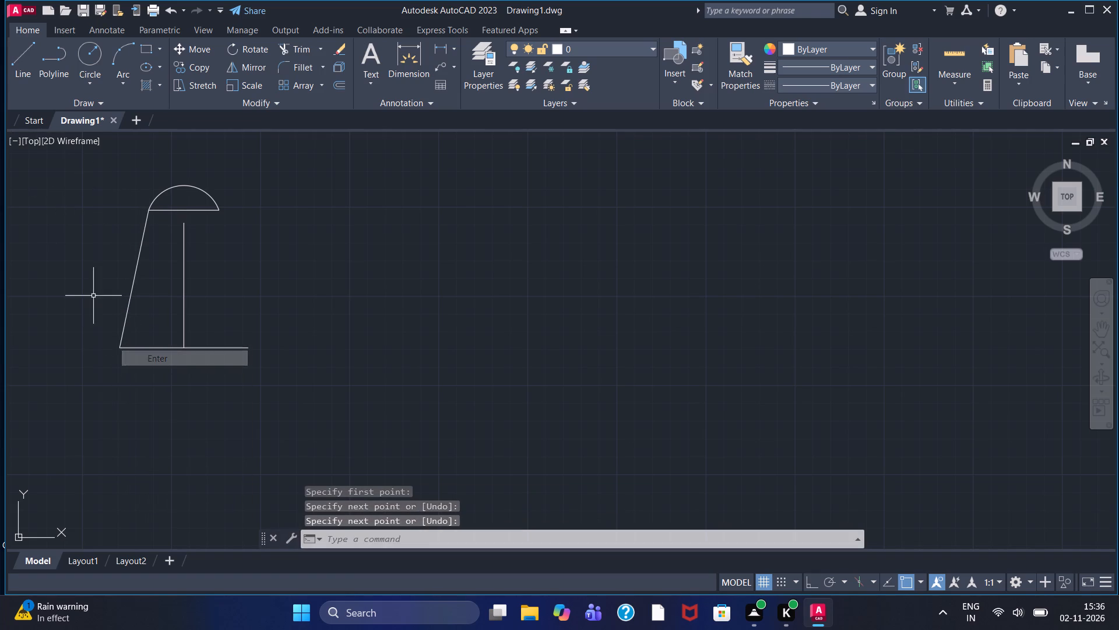
{"action": "left_click", "coordinate": [23, 79]}
{"action": "left_click", "coordinate": [220, 211]}
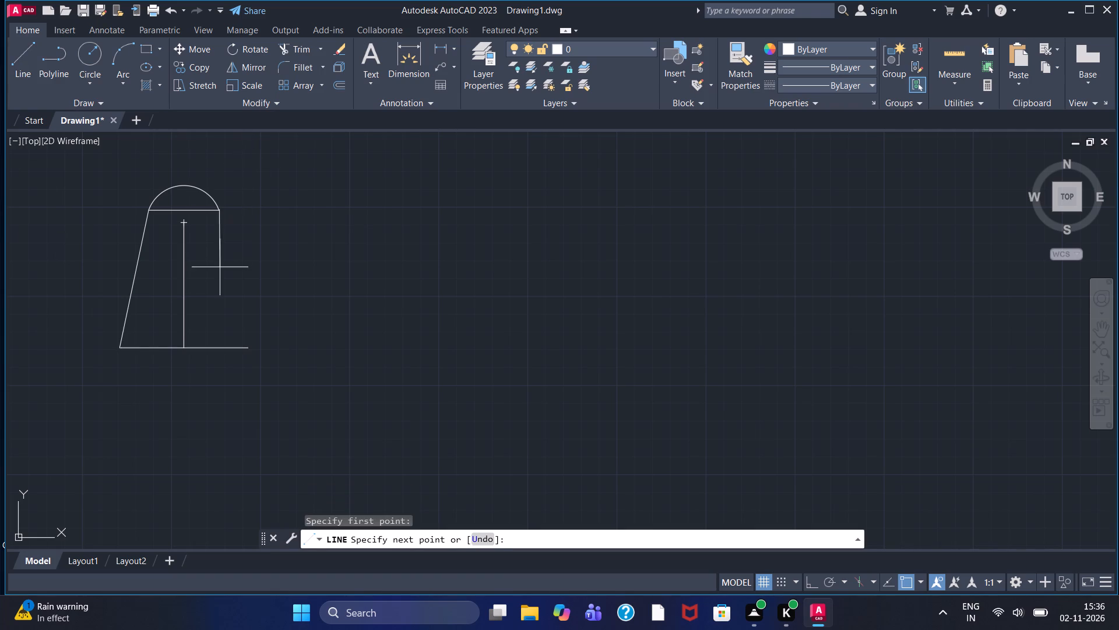
{"action": "left_click", "coordinate": [248, 349]}
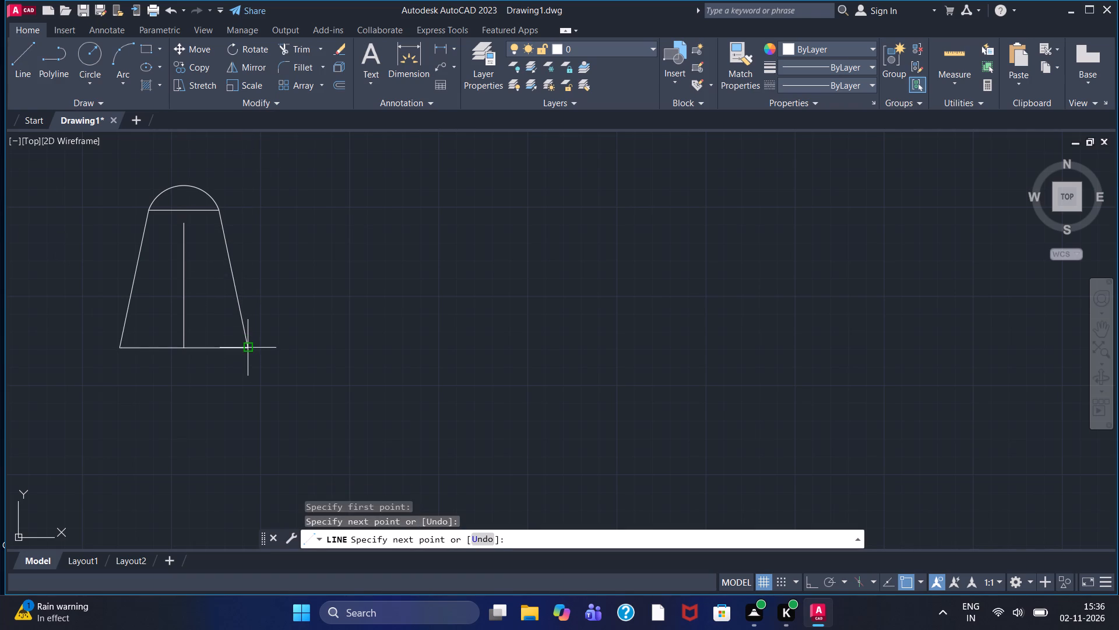
{"action": "key", "text": "Escape"}
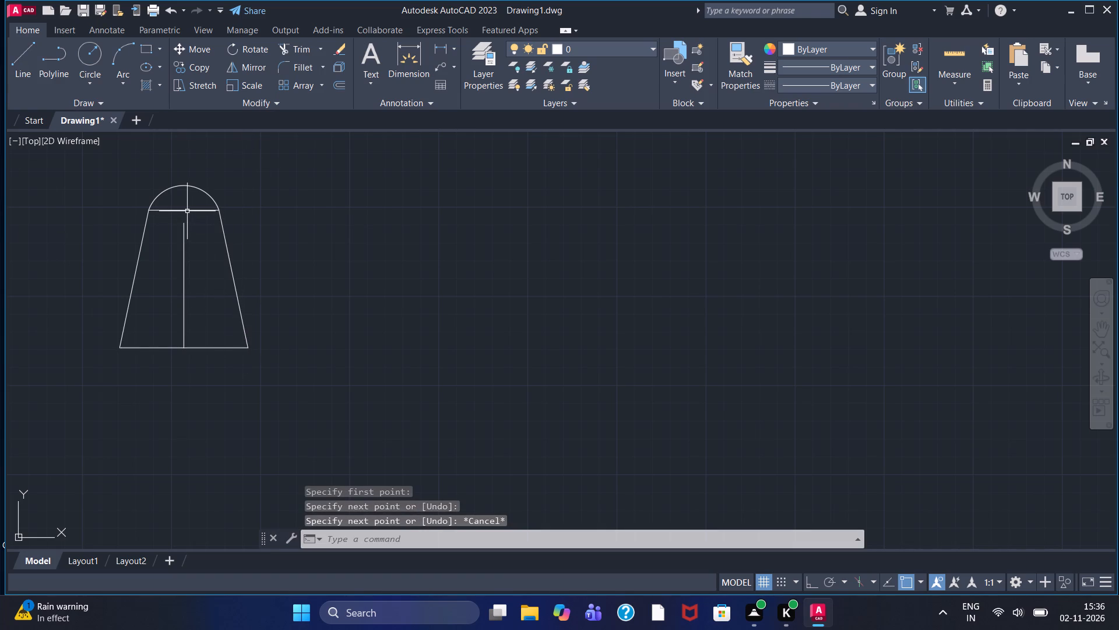
Delete the chord under the top arc and the vertical line running down to the base.
{"action": "left_click", "coordinate": [187, 211]}
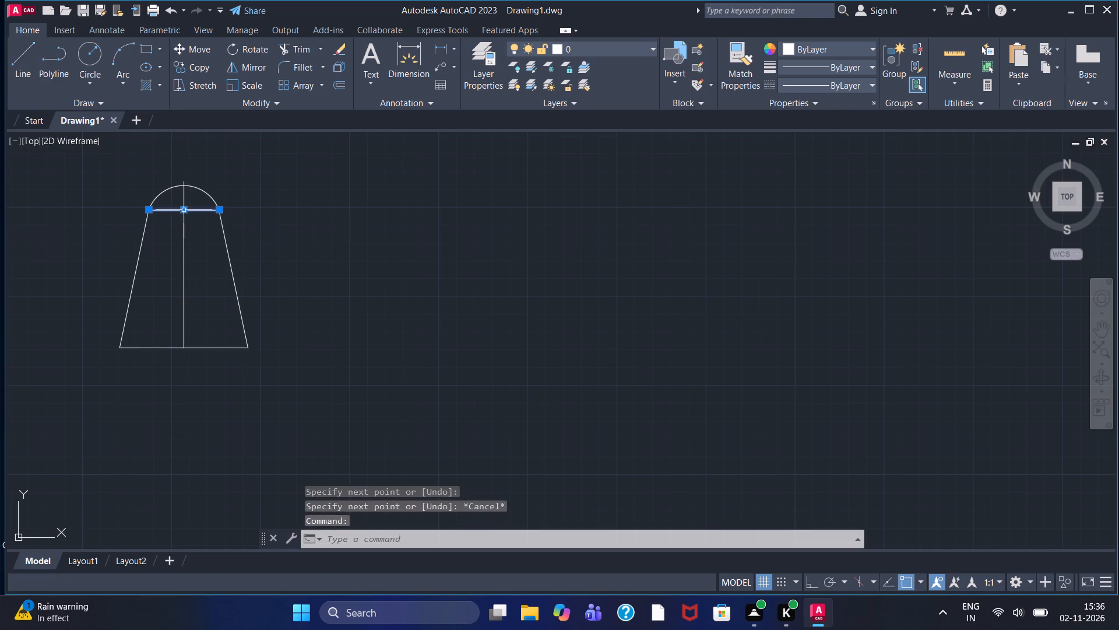
{"action": "key", "text": "Delete"}
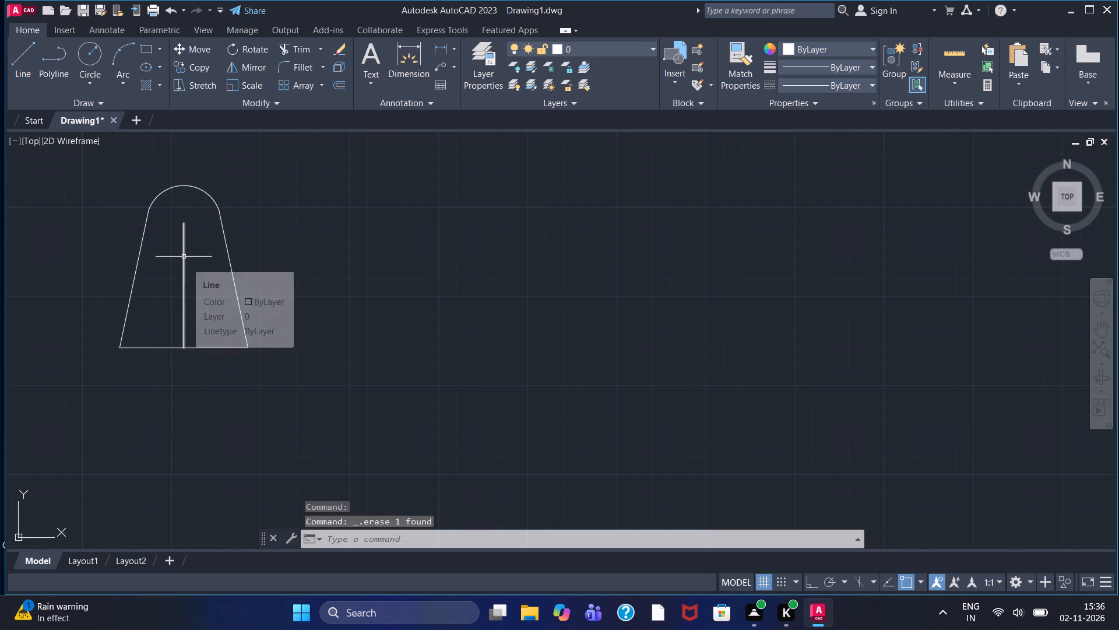
{"action": "left_click", "coordinate": [184, 257]}
{"action": "key", "text": "Delete"}
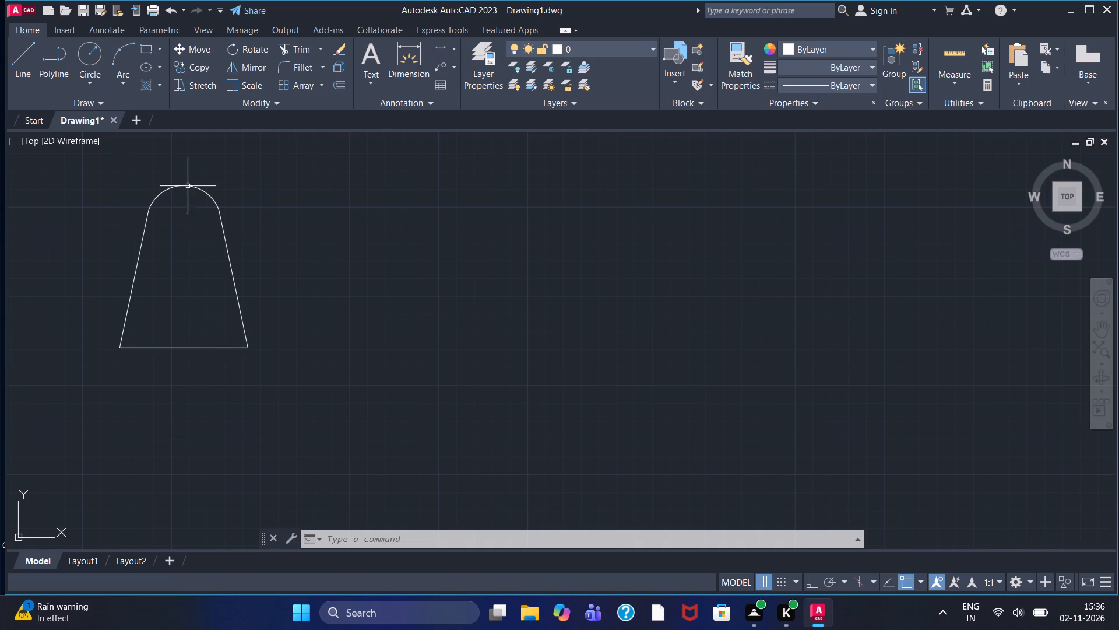
Draw three concentric circles at the top arc's centre, with radii of about 13.6, 9.7 and 8.4 units.
{"action": "left_click", "coordinate": [87, 46]}
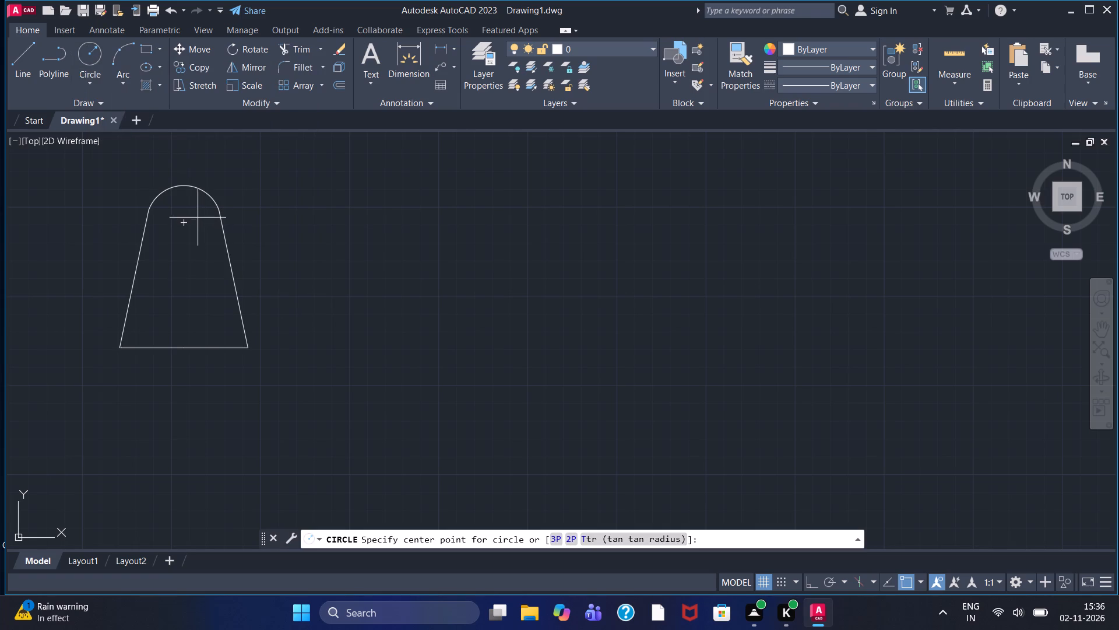
{"action": "left_click", "coordinate": [184, 219]}
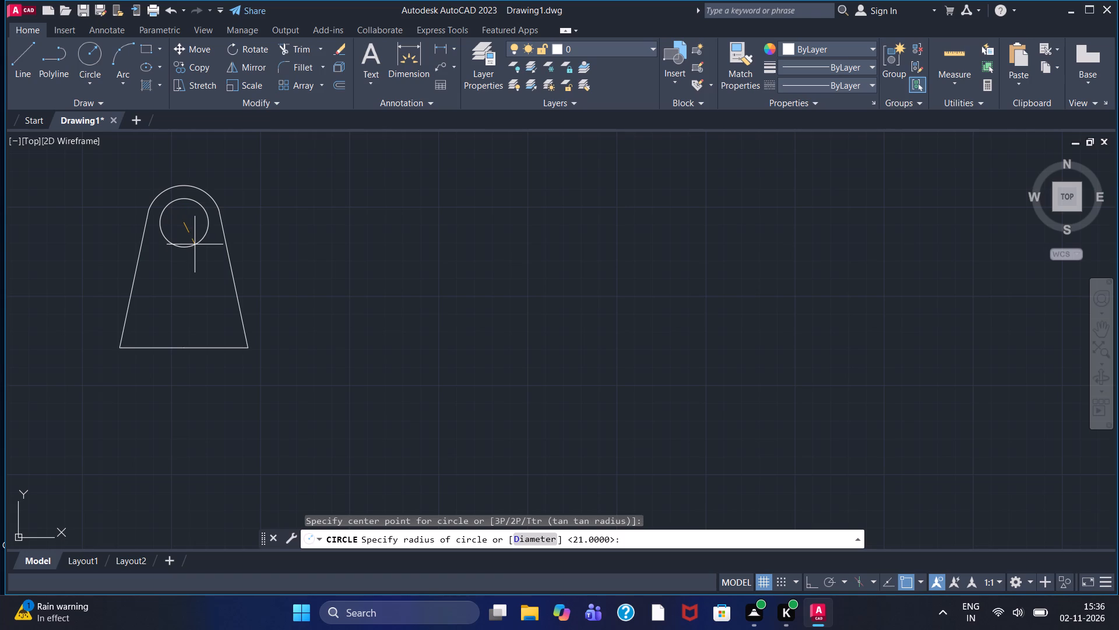
{"action": "left_click", "coordinate": [195, 244]}
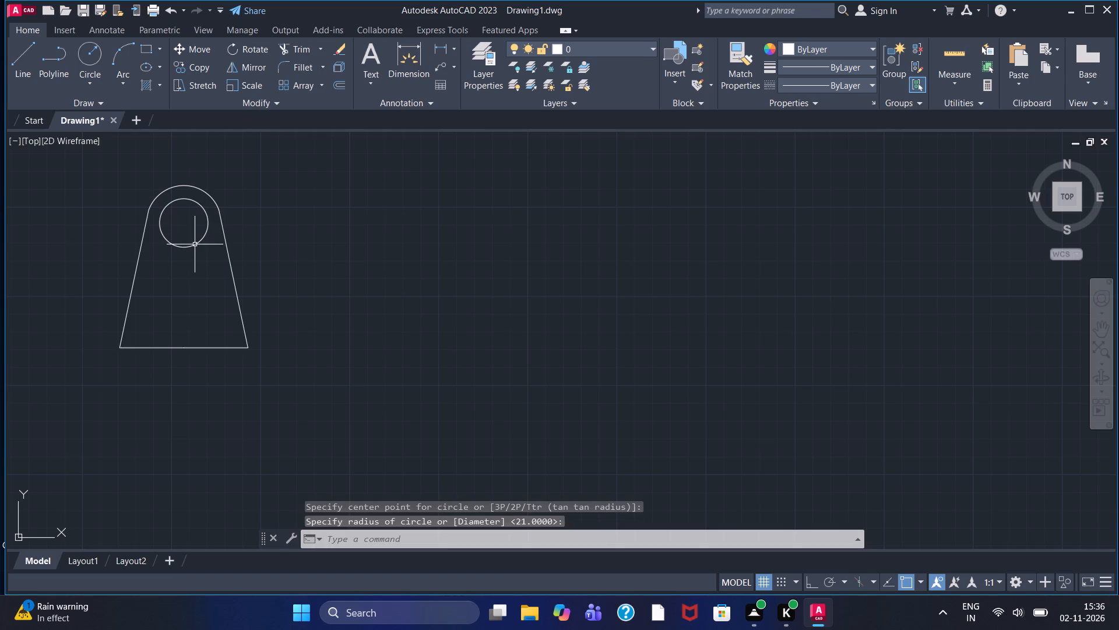
{"action": "left_click", "coordinate": [81, 55]}
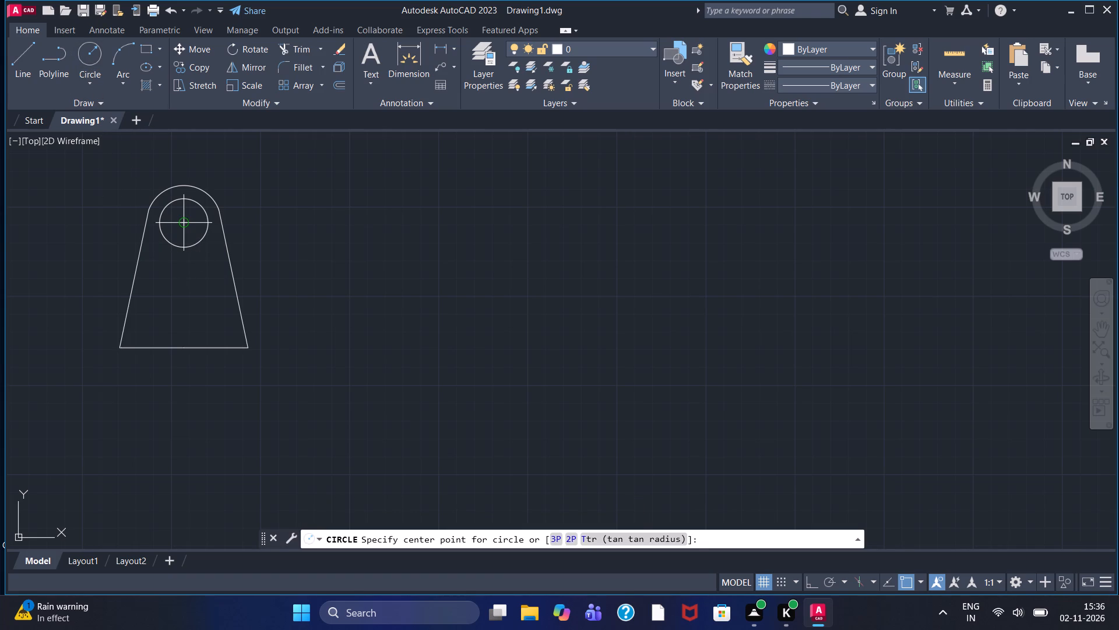
{"action": "left_click", "coordinate": [184, 219]}
{"action": "scroll", "coordinate": [184, 219], "scroll_direction": "up", "scroll_amount": 4}
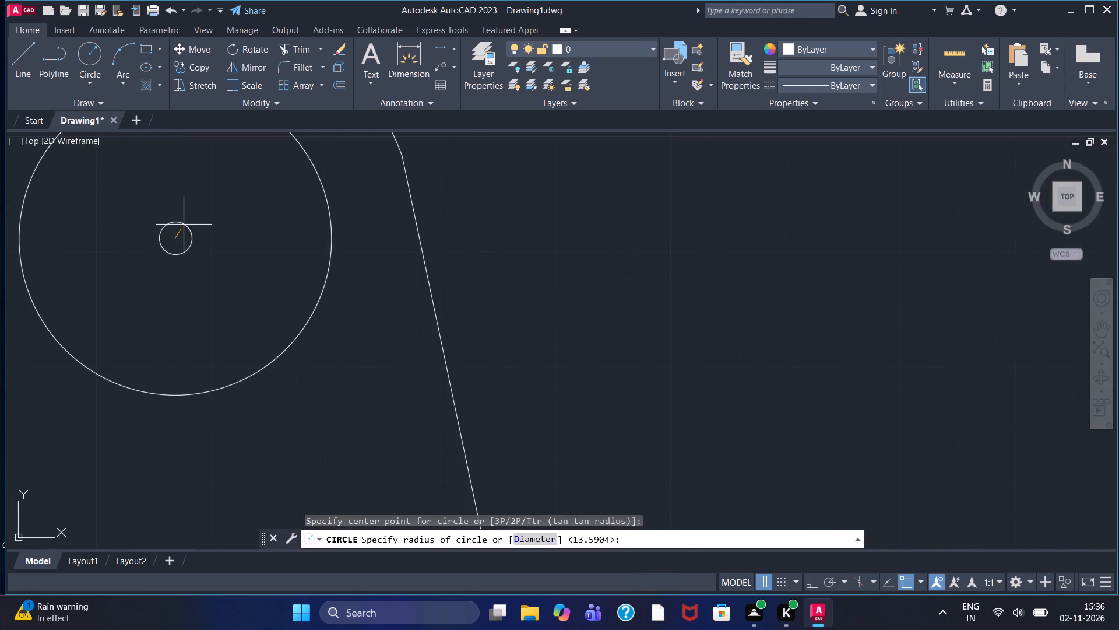
{"action": "left_click", "coordinate": [249, 323]}
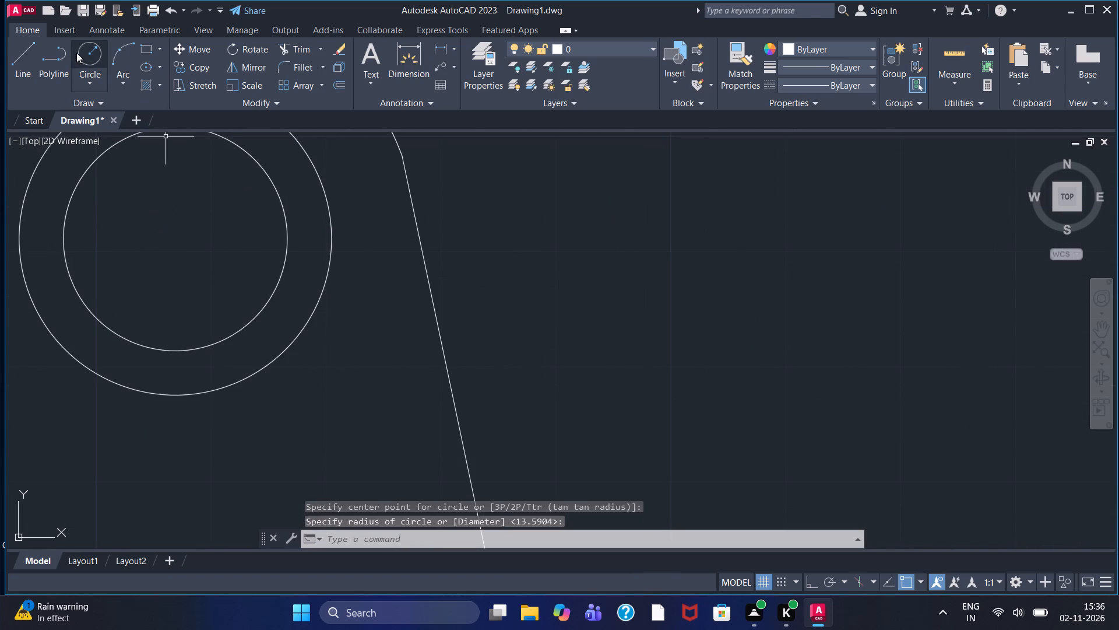
{"action": "left_click", "coordinate": [93, 49]}
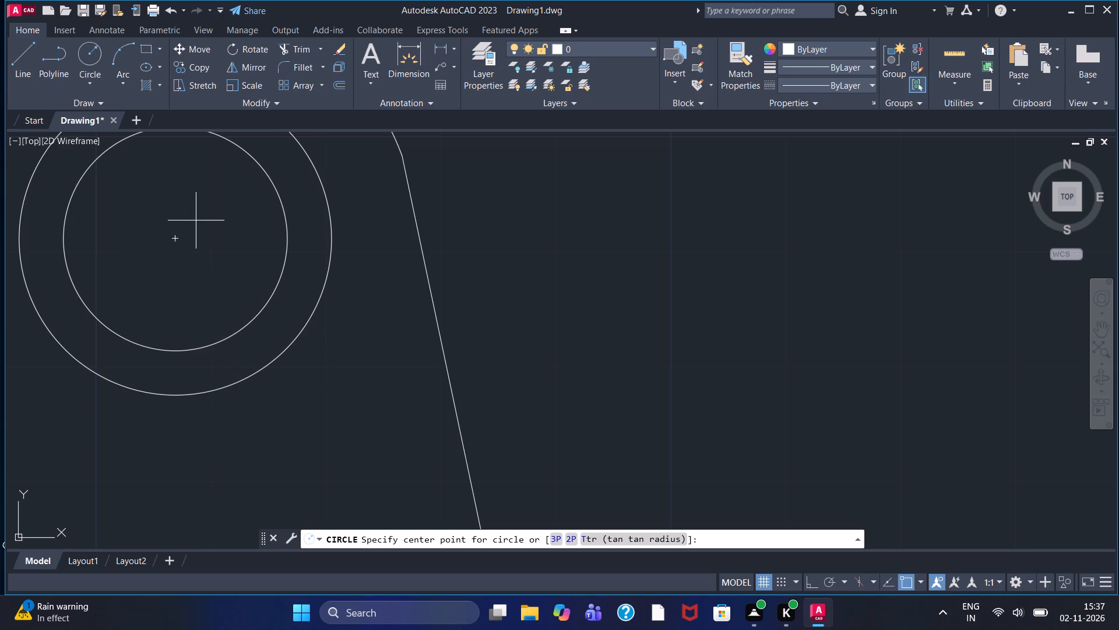
{"action": "left_click", "coordinate": [178, 242]}
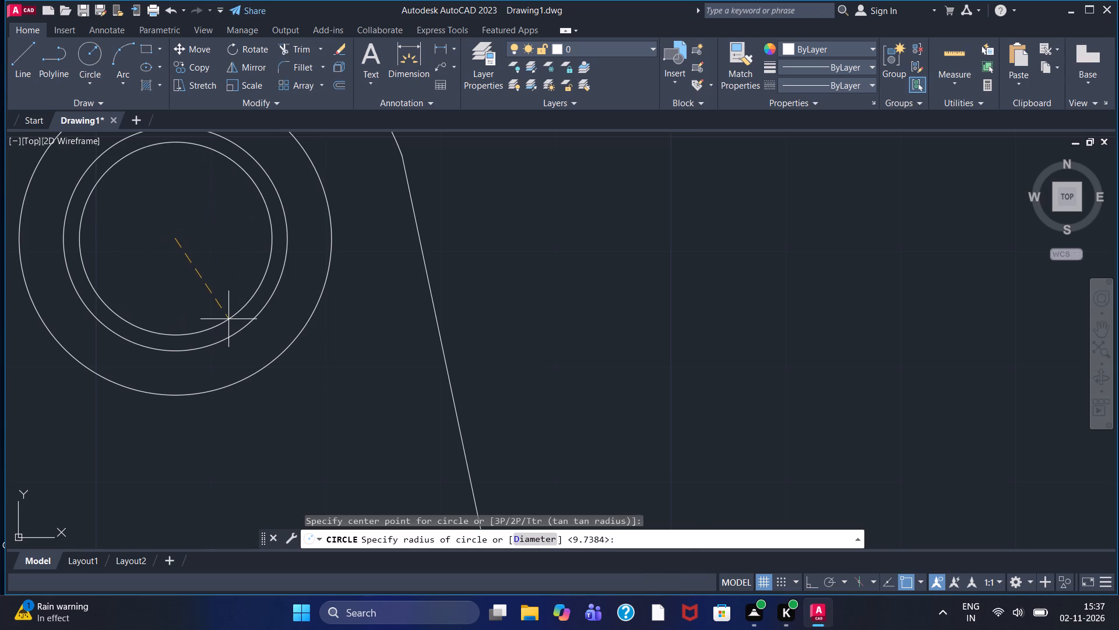
{"action": "left_click", "coordinate": [228, 319]}
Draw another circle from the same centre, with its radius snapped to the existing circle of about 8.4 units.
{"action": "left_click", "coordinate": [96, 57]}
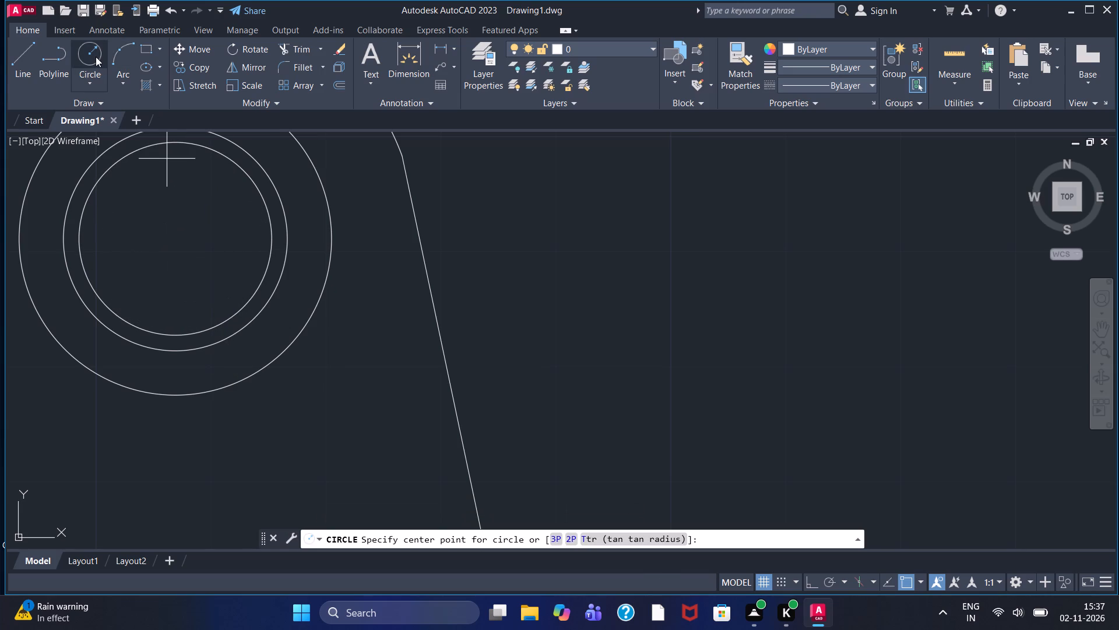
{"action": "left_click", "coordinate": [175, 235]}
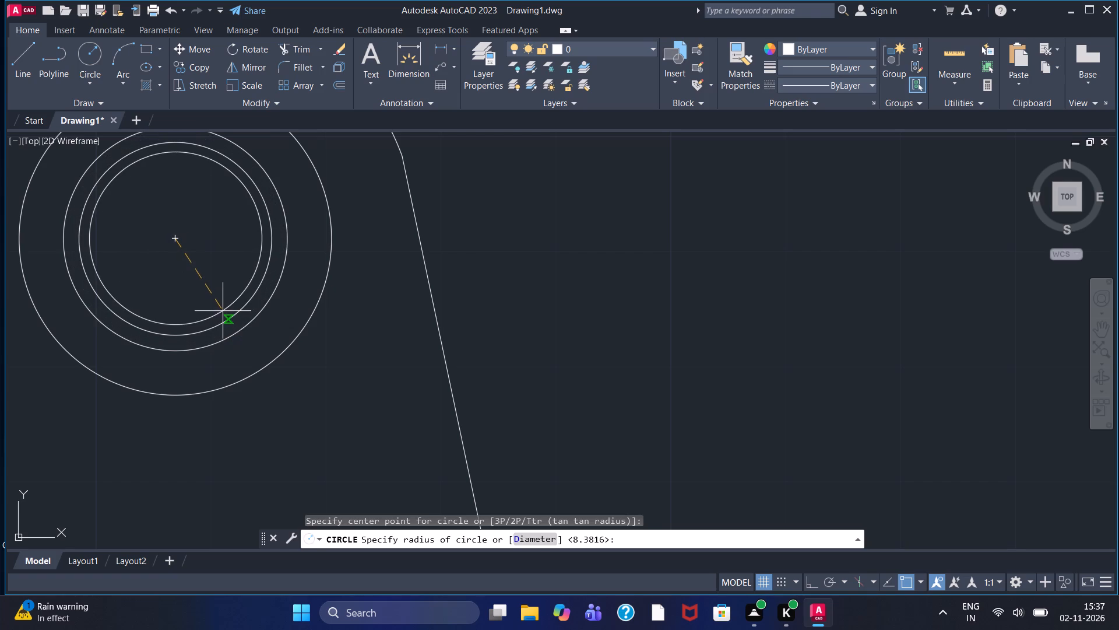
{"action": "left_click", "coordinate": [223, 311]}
Draw a smaller circle on the same centre, just inside the circle of about 8.4 units radius.
{"action": "left_click", "coordinate": [105, 64]}
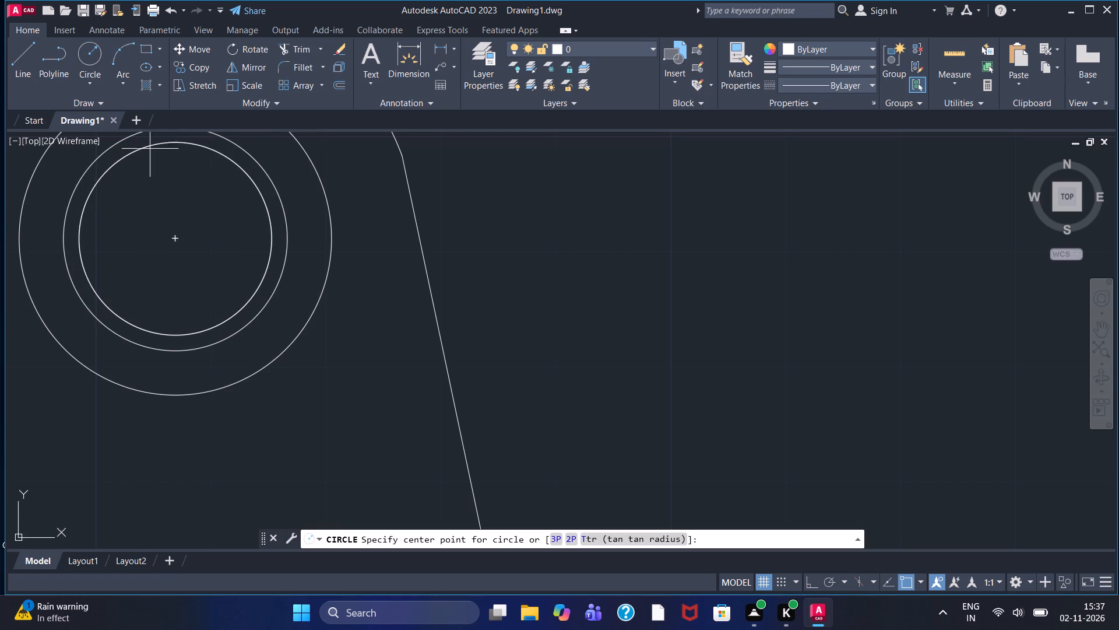
{"action": "left_click", "coordinate": [177, 237]}
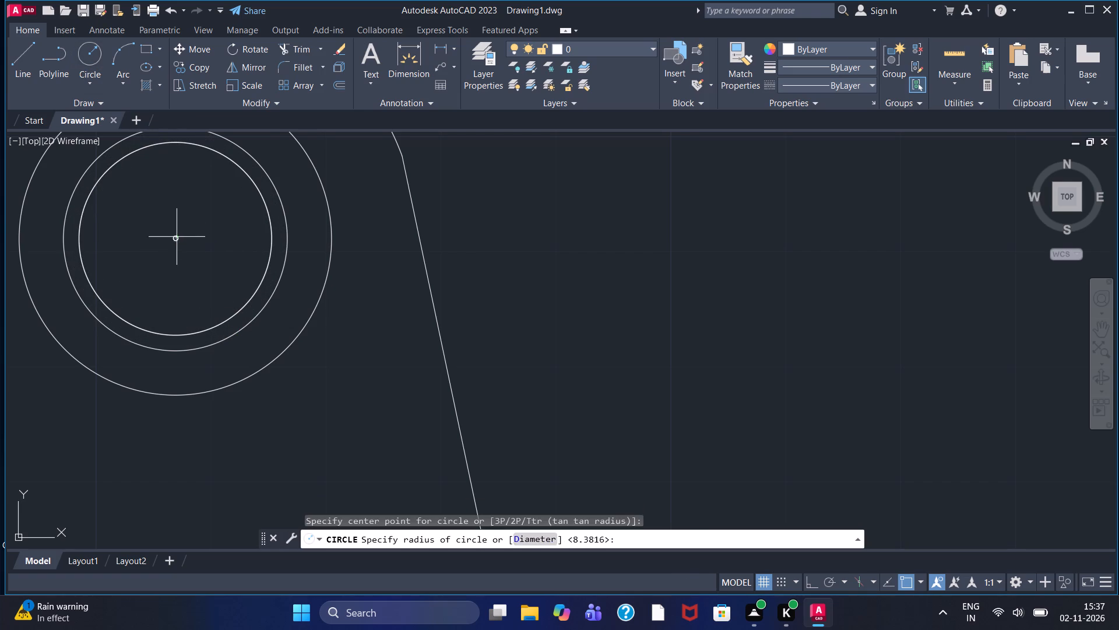
{"action": "left_click", "coordinate": [217, 307]}
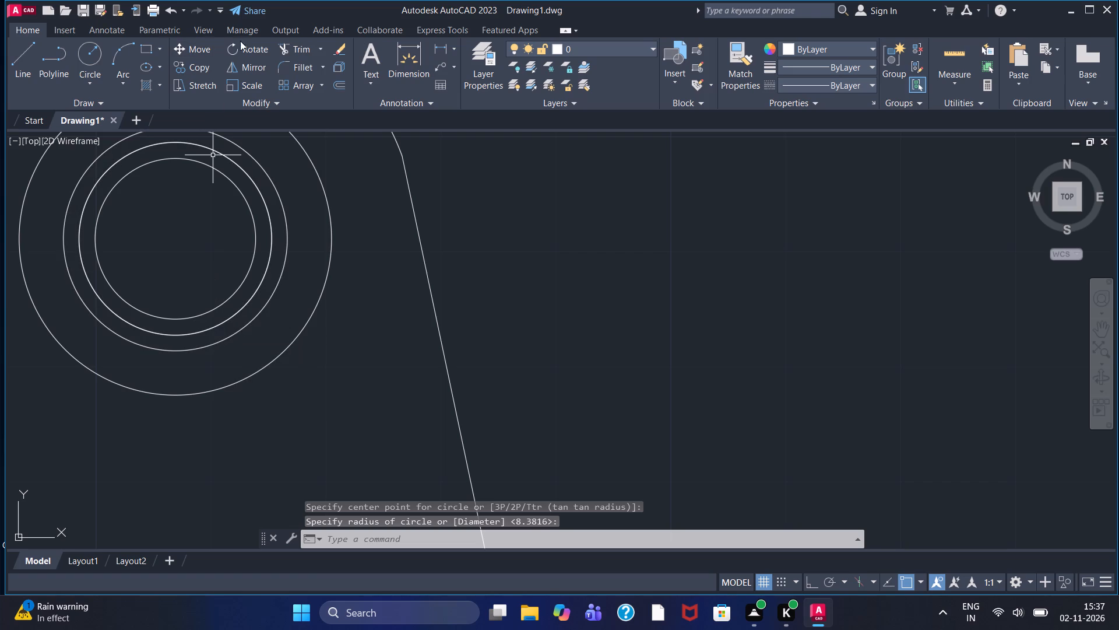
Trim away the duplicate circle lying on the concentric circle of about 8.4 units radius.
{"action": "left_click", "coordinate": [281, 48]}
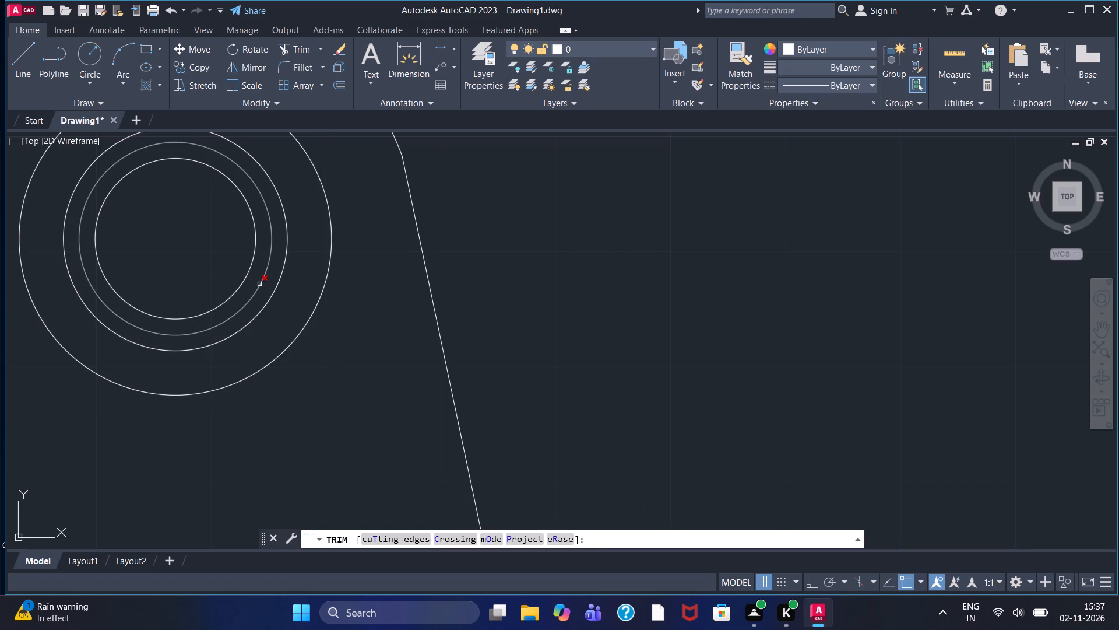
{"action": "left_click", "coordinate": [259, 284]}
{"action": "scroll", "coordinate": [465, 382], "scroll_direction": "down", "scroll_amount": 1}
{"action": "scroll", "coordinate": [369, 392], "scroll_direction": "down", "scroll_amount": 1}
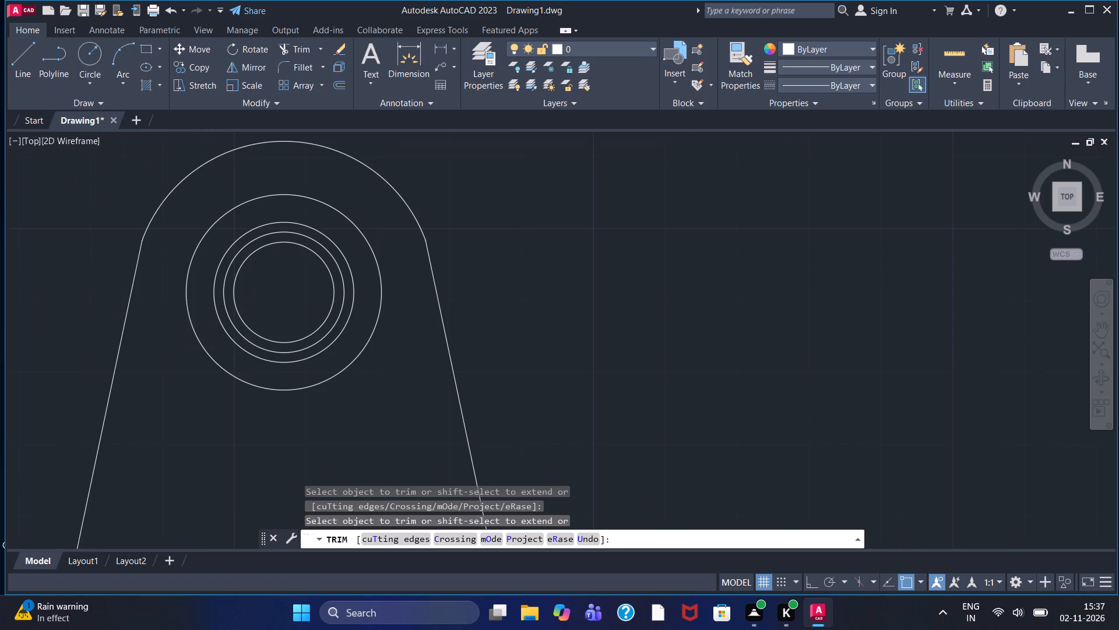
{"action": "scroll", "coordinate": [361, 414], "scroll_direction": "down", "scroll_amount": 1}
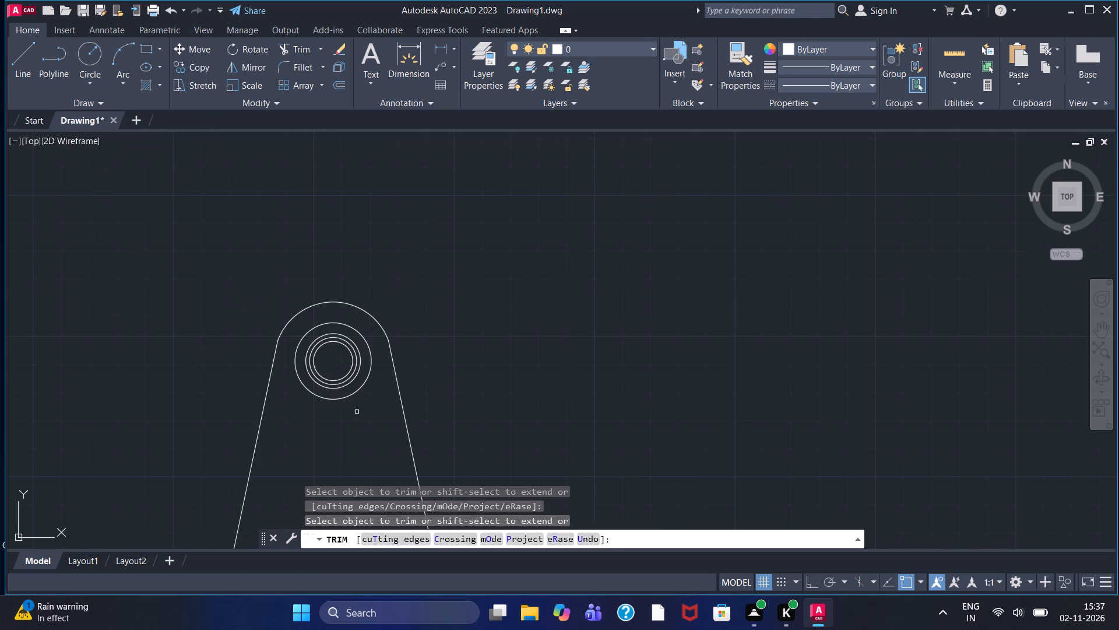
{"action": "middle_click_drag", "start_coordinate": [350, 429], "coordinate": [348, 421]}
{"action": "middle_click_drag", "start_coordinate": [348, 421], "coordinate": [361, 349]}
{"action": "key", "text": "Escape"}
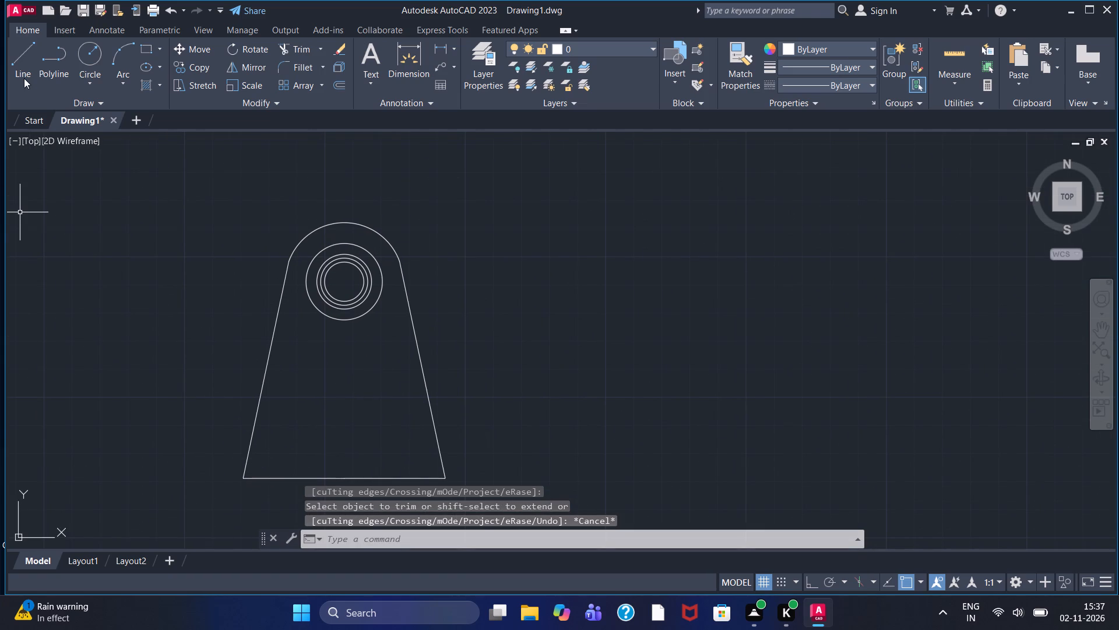
With Ortho on, draw a vertical line from the circles' centre down to the midpoint of the base line.
{"action": "left_click", "coordinate": [24, 78]}
{"action": "left_click", "coordinate": [347, 283]}
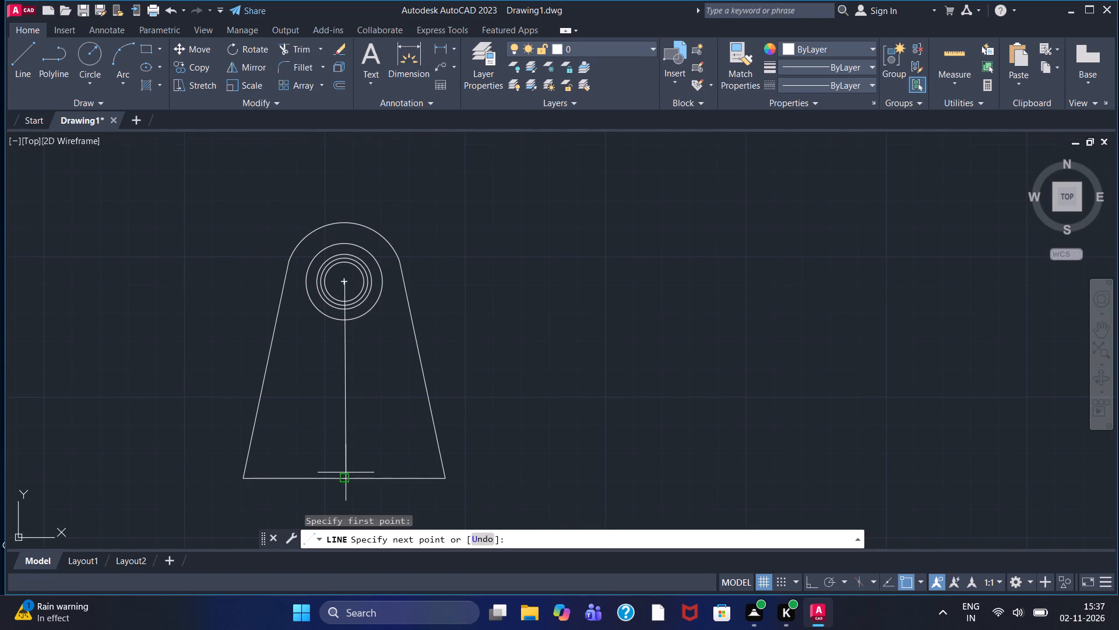
{"action": "key", "text": "F8"}
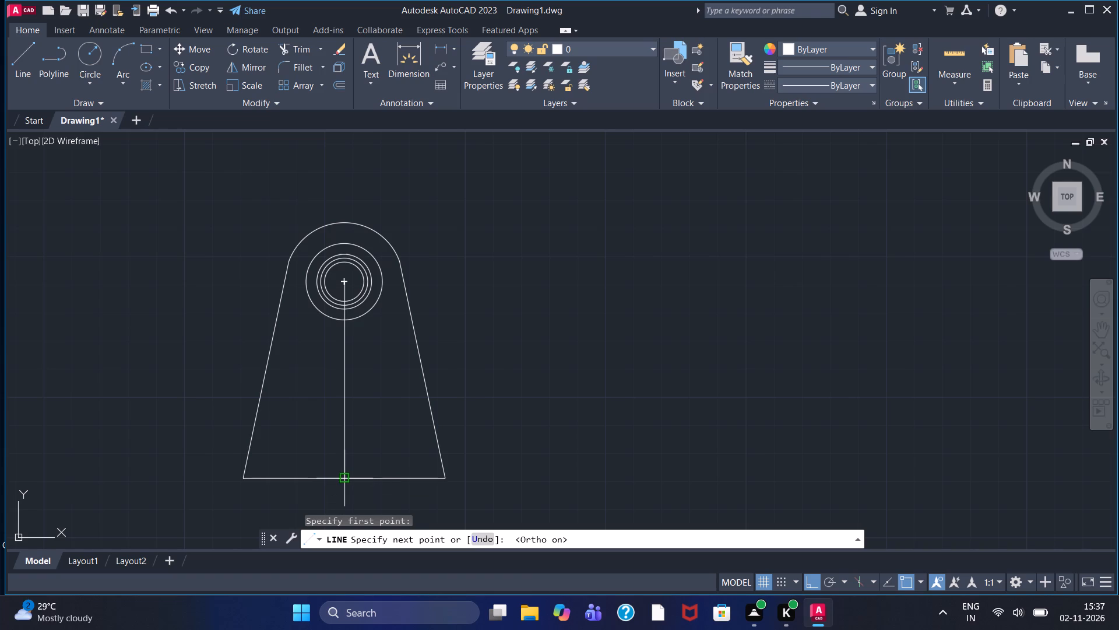
{"action": "middle_click_drag", "start_coordinate": [341, 480], "coordinate": [347, 377]}
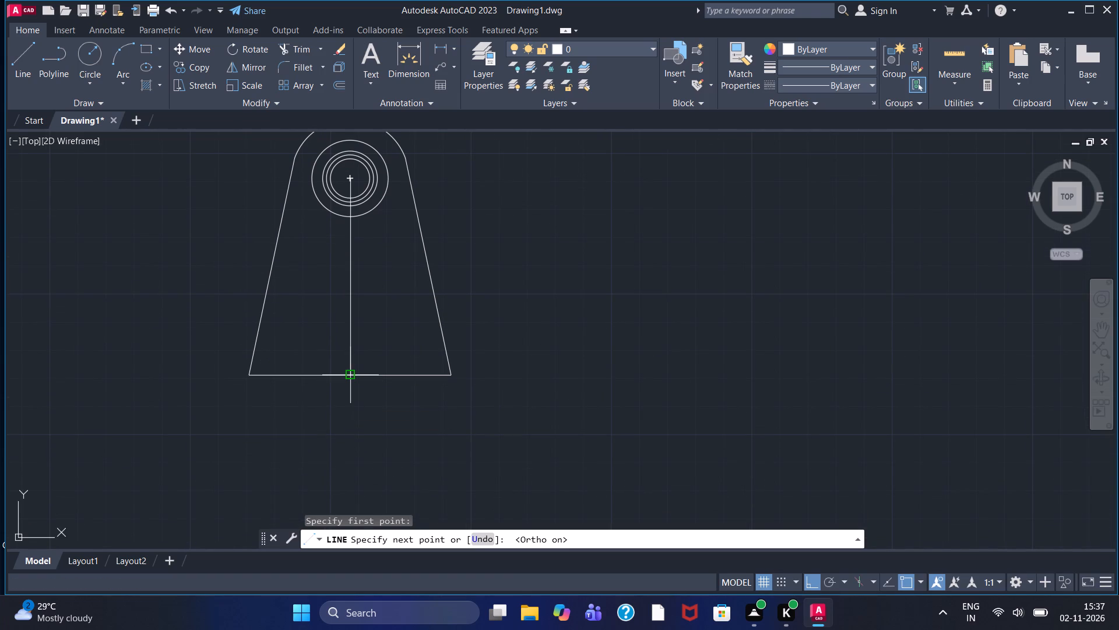
{"action": "left_click", "coordinate": [351, 378]}
Continue the line 10 units down, 70 and another 10 units left, 10 units up, and back to the base's left end.
{"action": "type", "text": "10"}
{"action": "key", "text": "Return"}
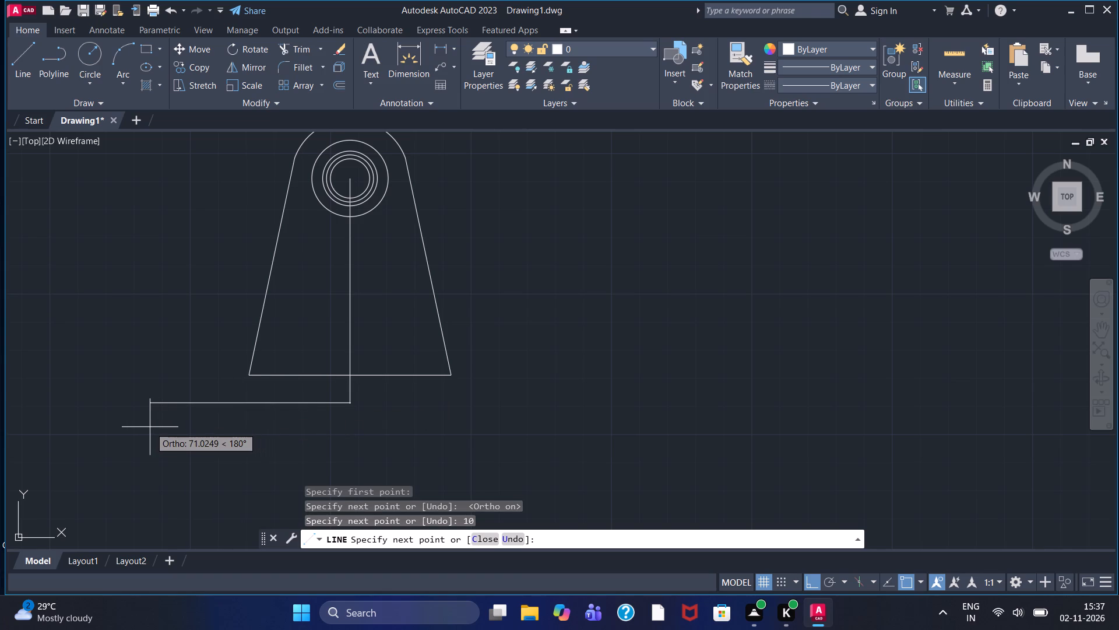
{"action": "type", "text": "70"}
{"action": "key", "text": "Return"}
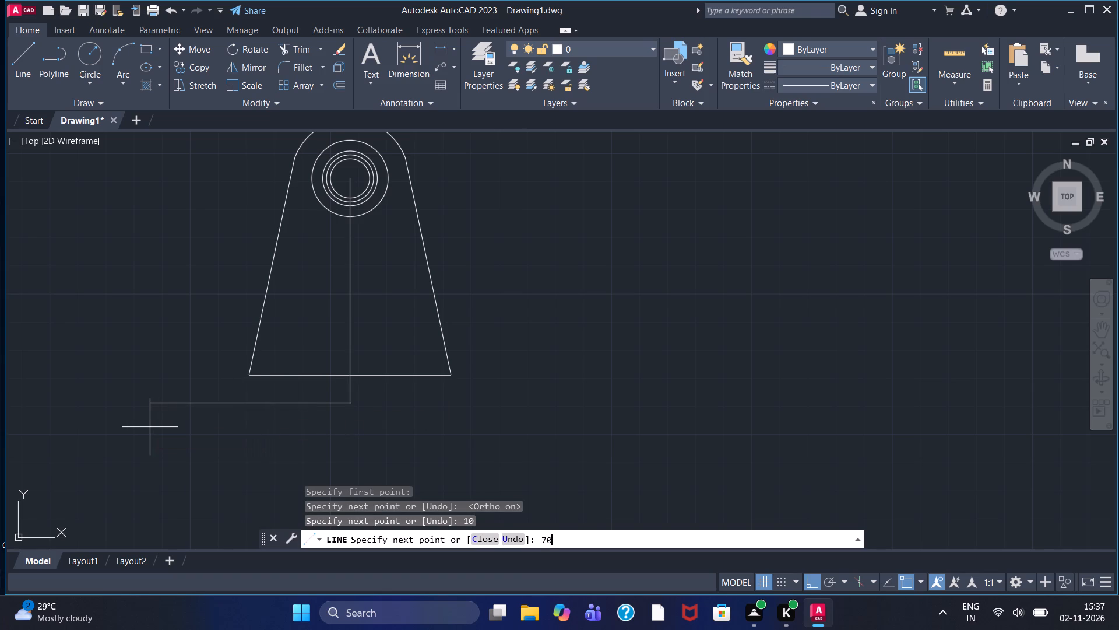
{"action": "type", "text": "10"}
{"action": "key", "text": "Return"}
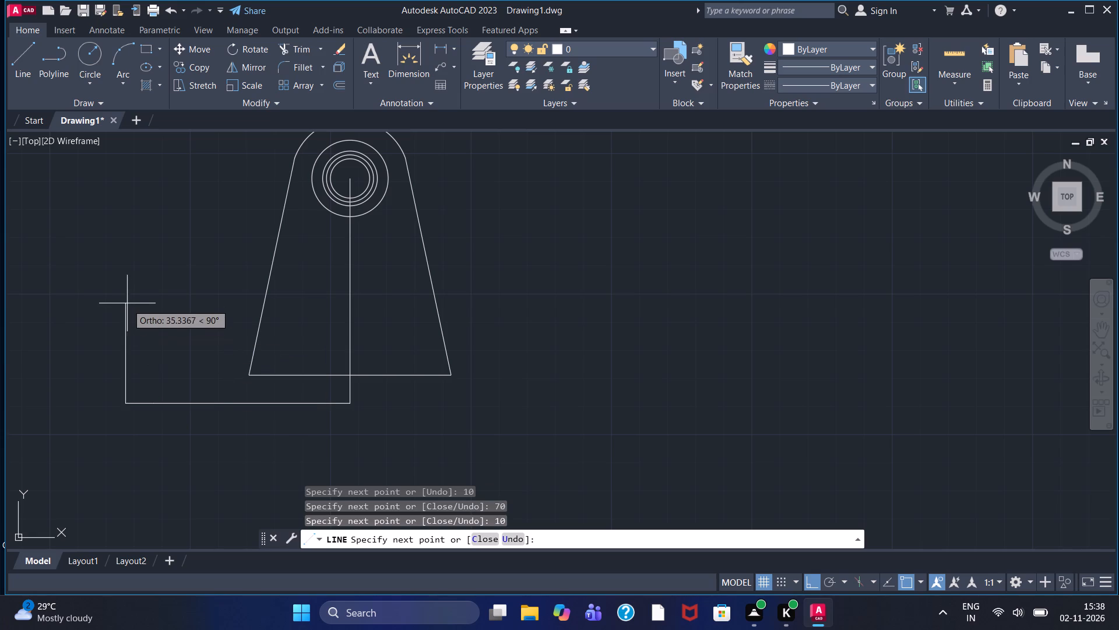
{"action": "type", "text": "10"}
{"action": "key", "text": "Return"}
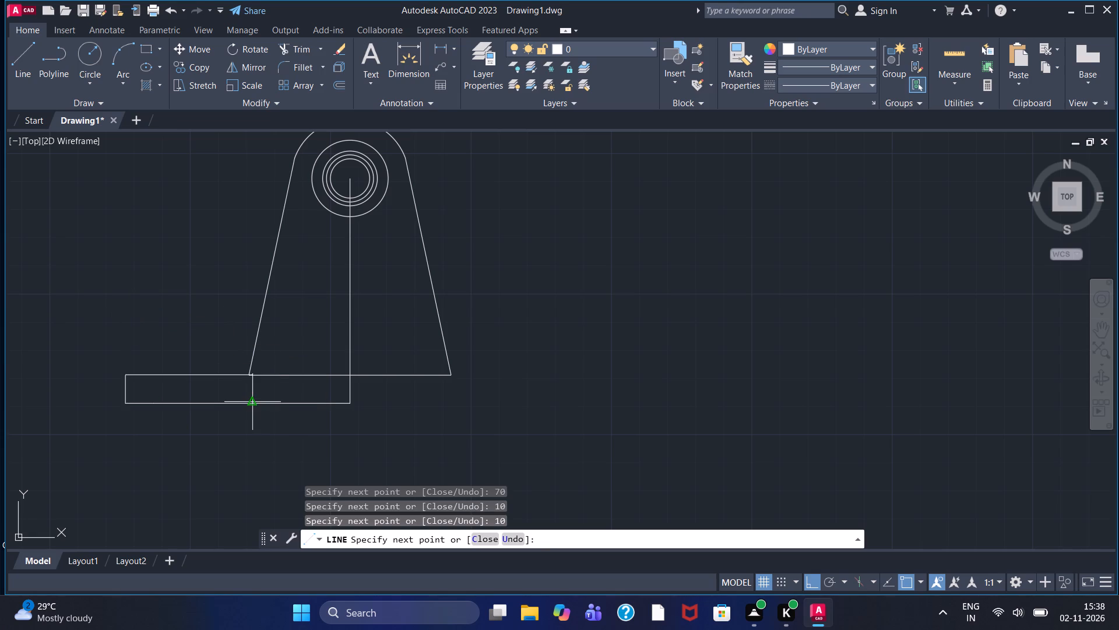
{"action": "left_click", "coordinate": [251, 376]}
{"action": "key", "text": "Escape"}
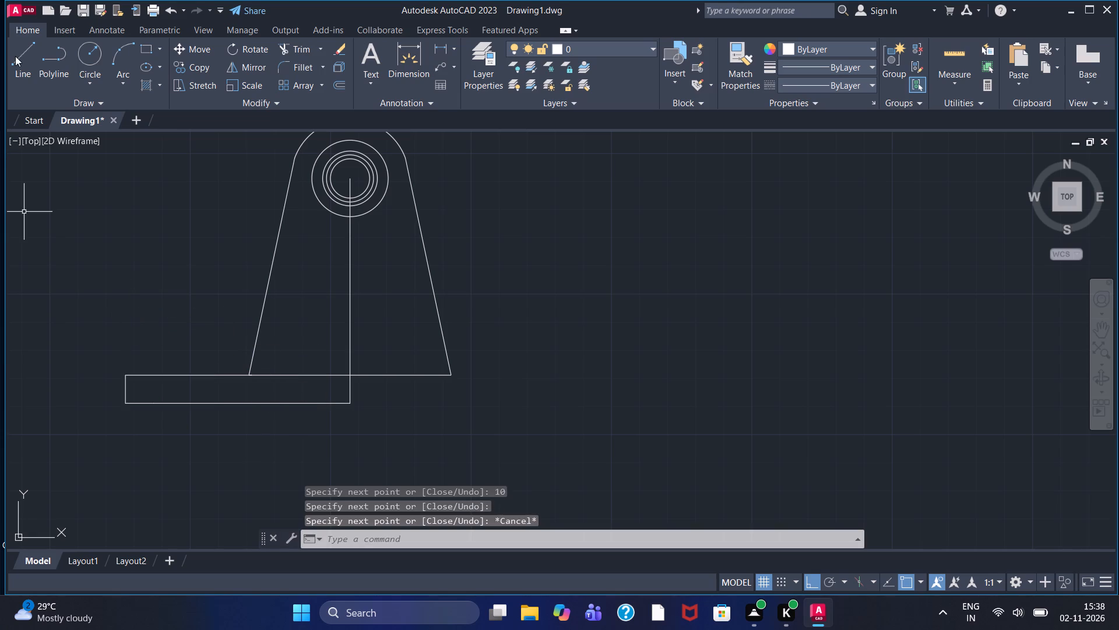
From the centre line's lower end, draw lines 70 units right, 10 units up, and back to the base's right end.
{"action": "left_click", "coordinate": [17, 56]}
{"action": "left_click", "coordinate": [353, 405]}
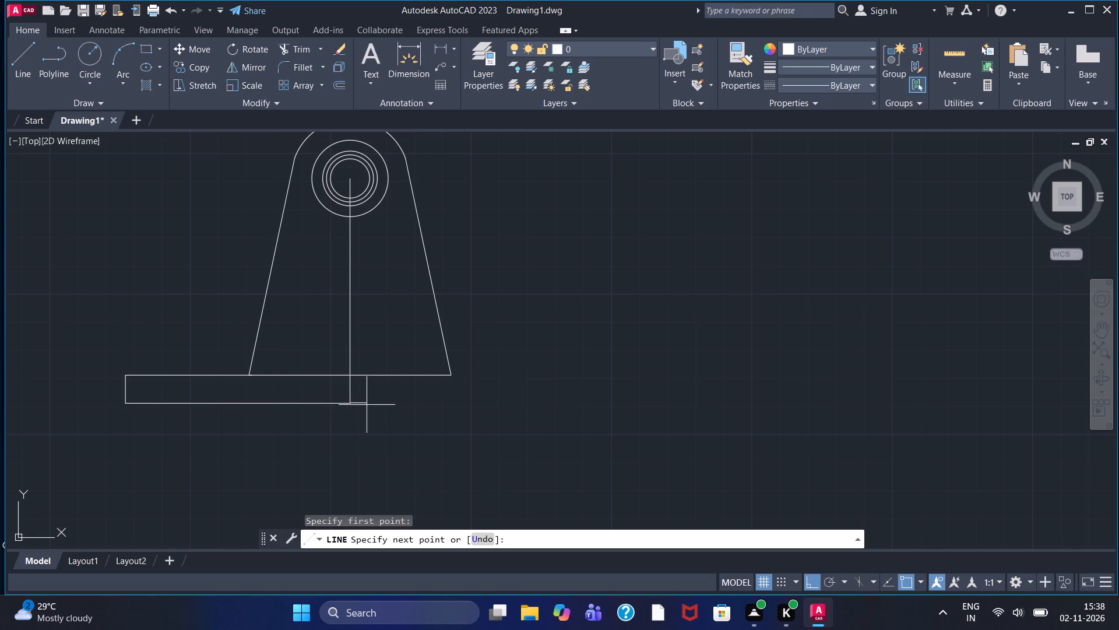
{"action": "key", "text": "7"}
{"action": "key", "text": "0"}
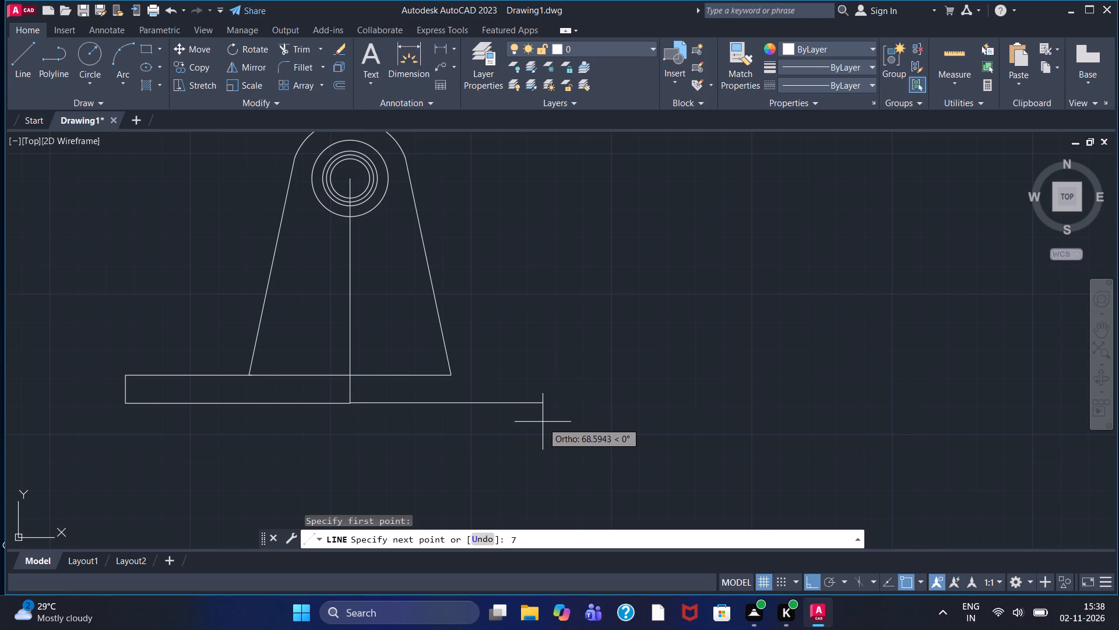
{"action": "key", "text": "Return"}
{"action": "type", "text": "10"}
{"action": "key", "text": "Return"}
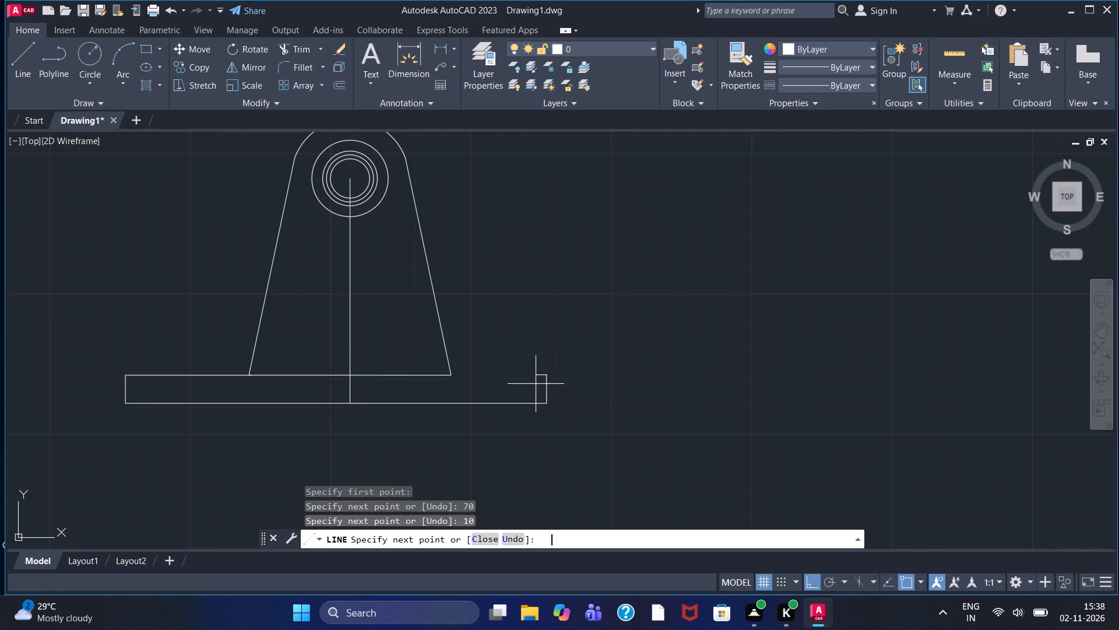
{"action": "left_click", "coordinate": [446, 372]}
{"action": "key", "text": "Escape"}
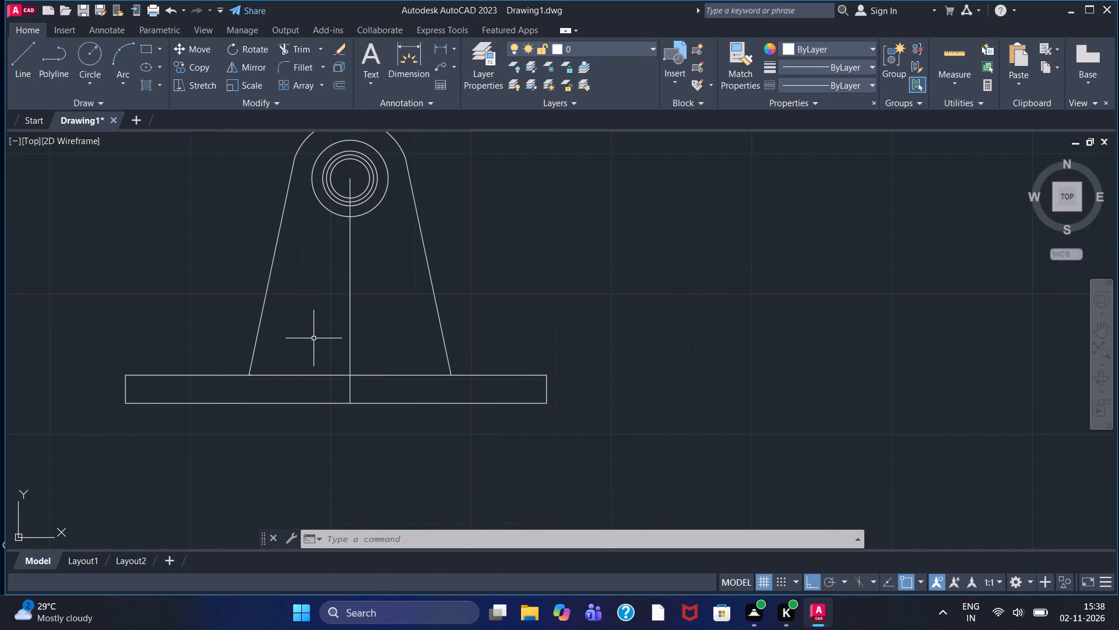
{"action": "key", "text": "Escape"}
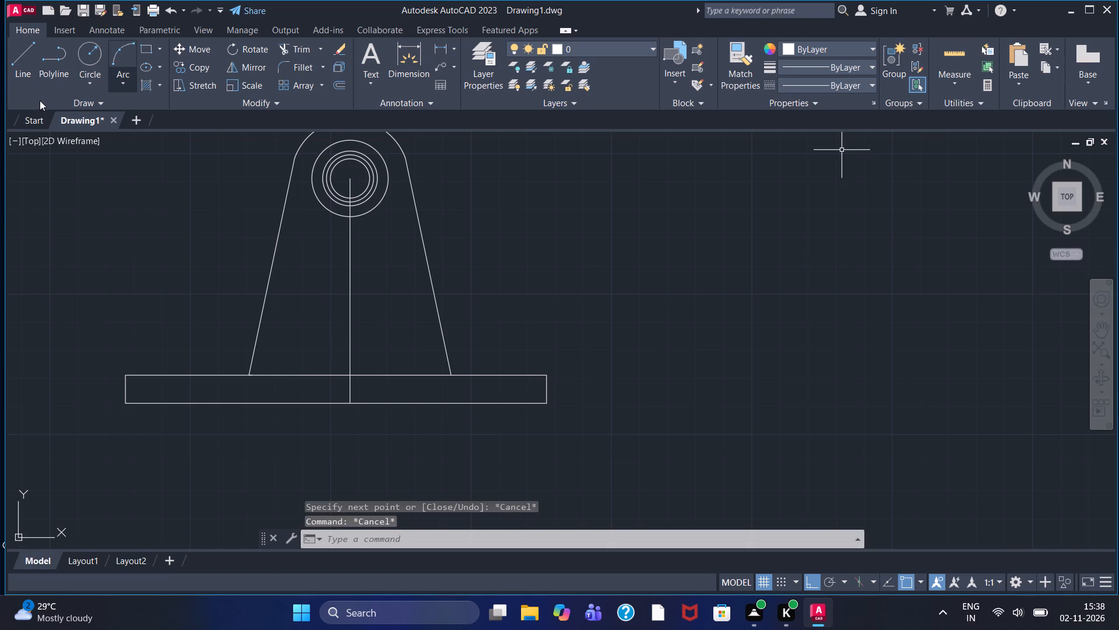
With Ortho on, draw a horizontal line across both tapered sides, a short distance below the concentric circles.
{"action": "left_click", "coordinate": [18, 69]}
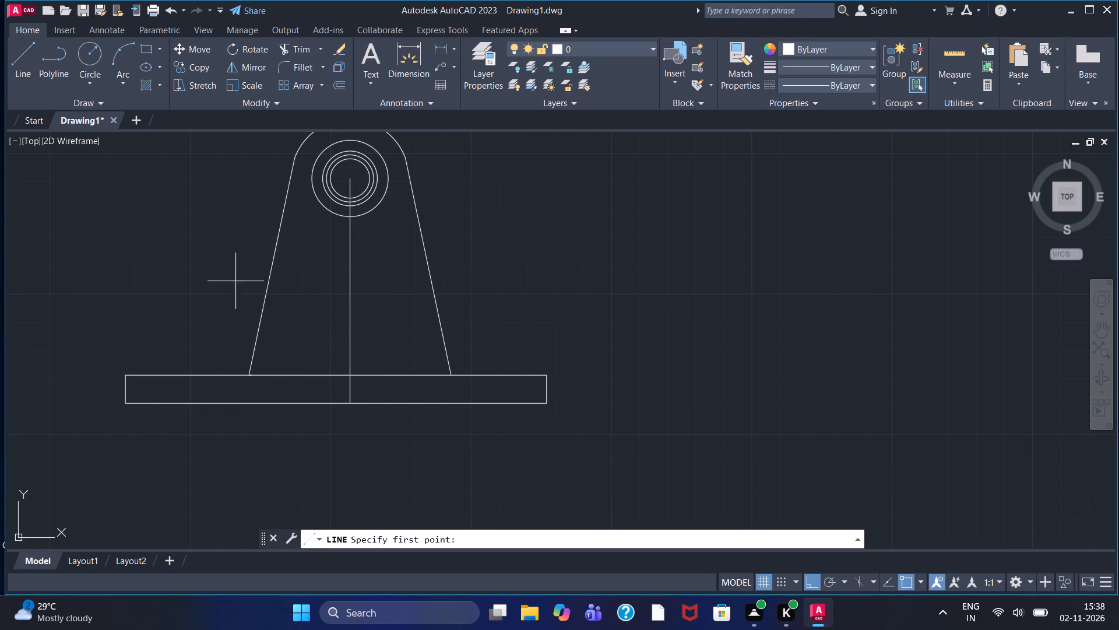
{"action": "left_click", "coordinate": [234, 254]}
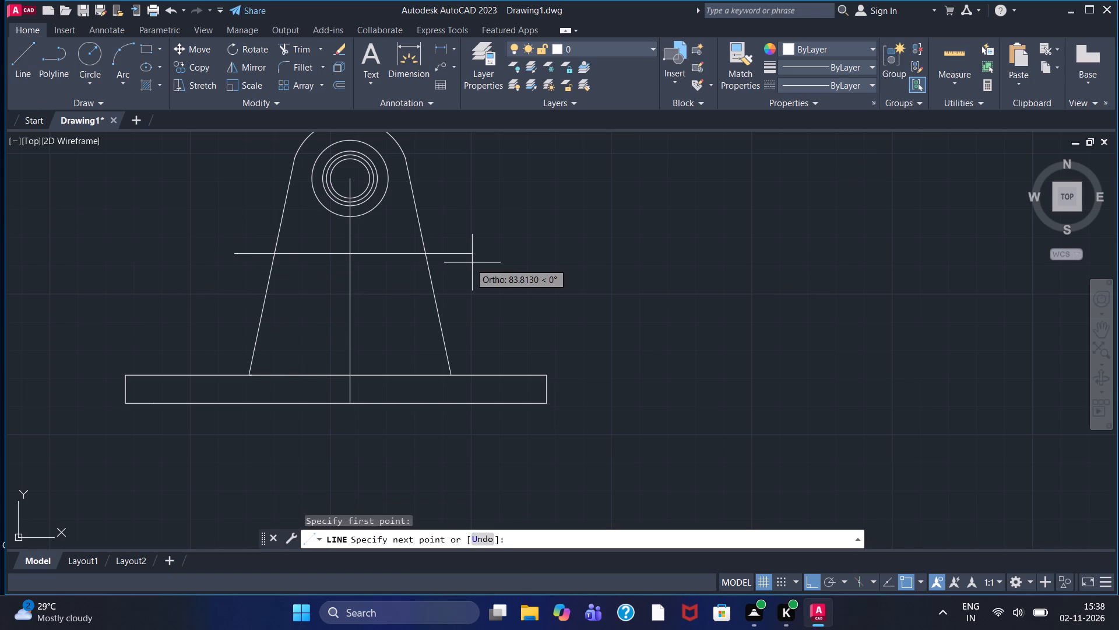
{"action": "left_click", "coordinate": [501, 257]}
{"action": "key", "text": "Escape"}
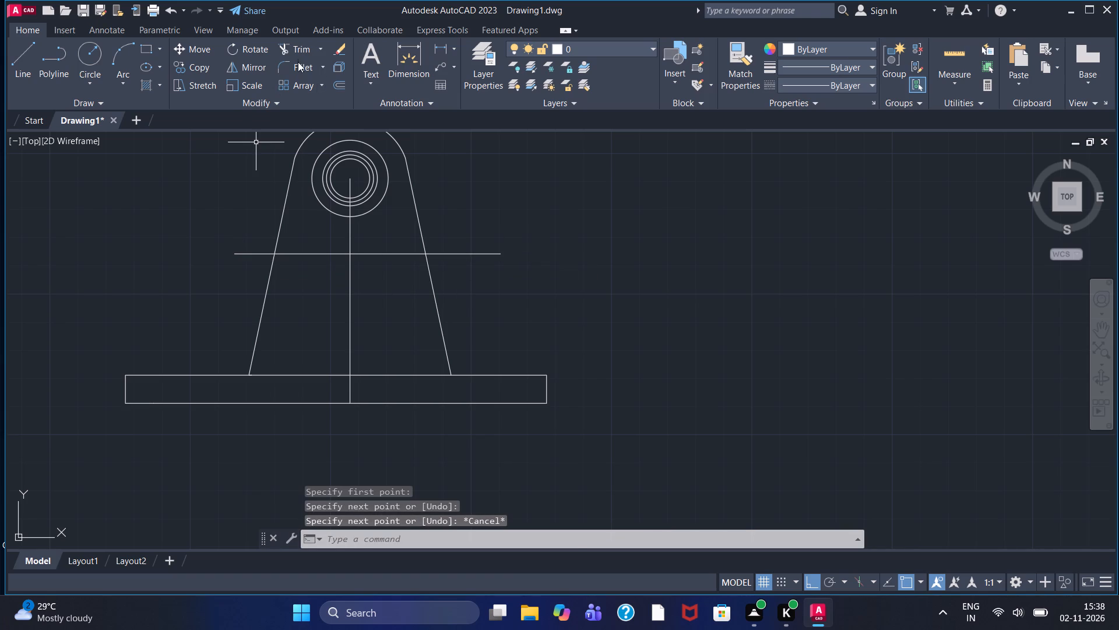
Trim both tapered sides below the horizontal line and the centre line's portion inside the base plate.
{"action": "left_click", "coordinate": [297, 50]}
{"action": "left_click", "coordinate": [265, 301]}
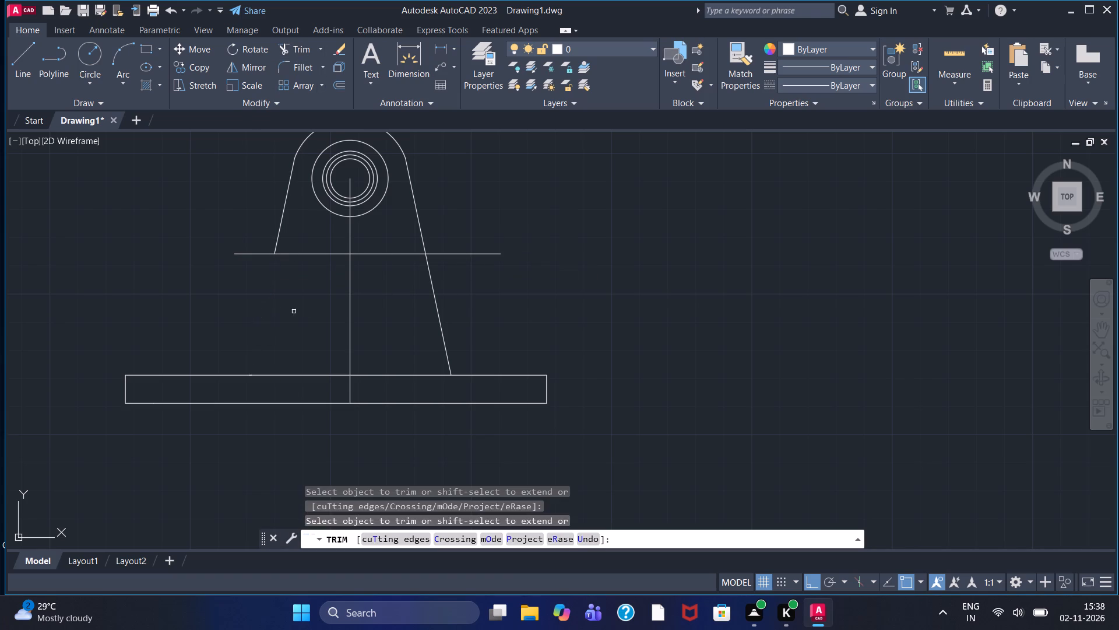
{"action": "left_click", "coordinate": [438, 305]}
{"action": "left_click", "coordinate": [350, 391]}
{"action": "key", "text": "Escape"}
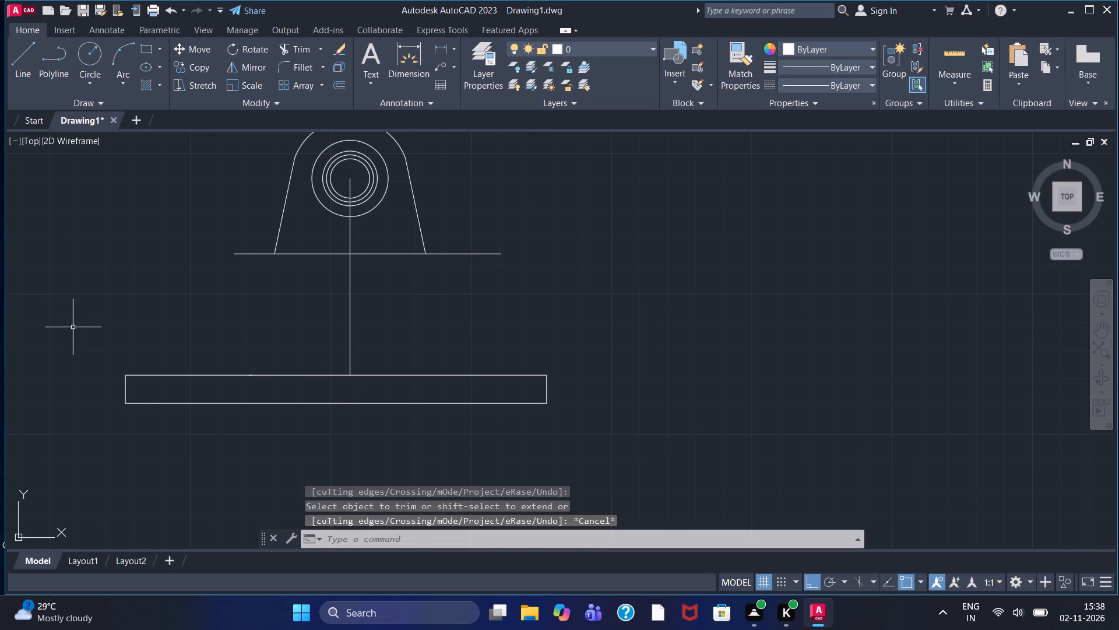
Move the rectangular base plate straight up along the centre line, to a short distance below the horizontal line.
{"action": "left_click", "coordinate": [73, 328]}
{"action": "left_click", "coordinate": [583, 434]}
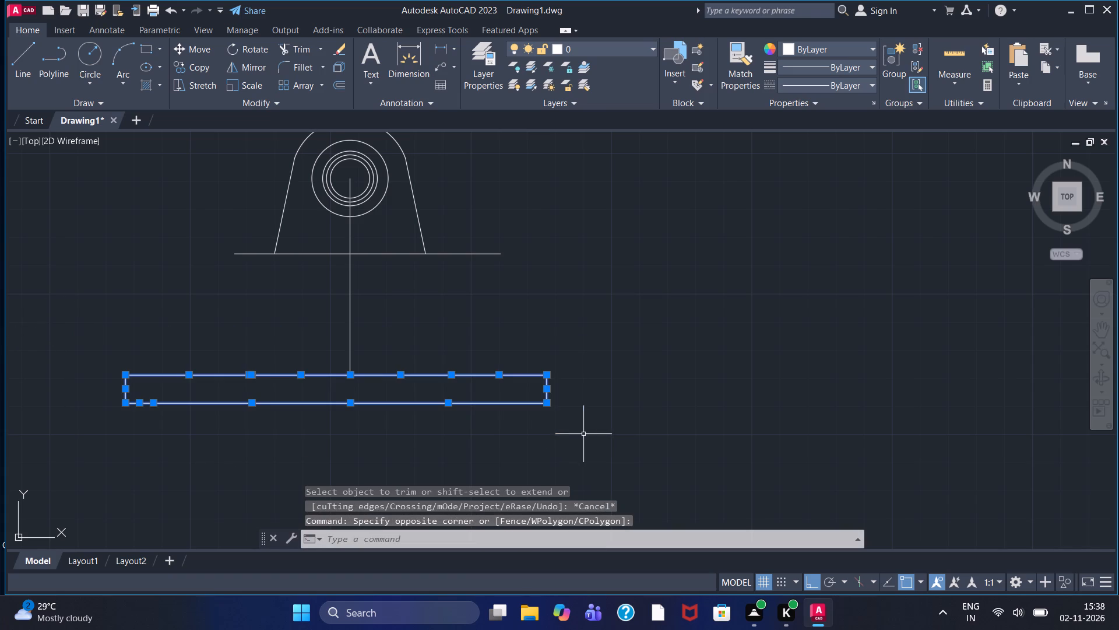
{"action": "left_click", "coordinate": [201, 51]}
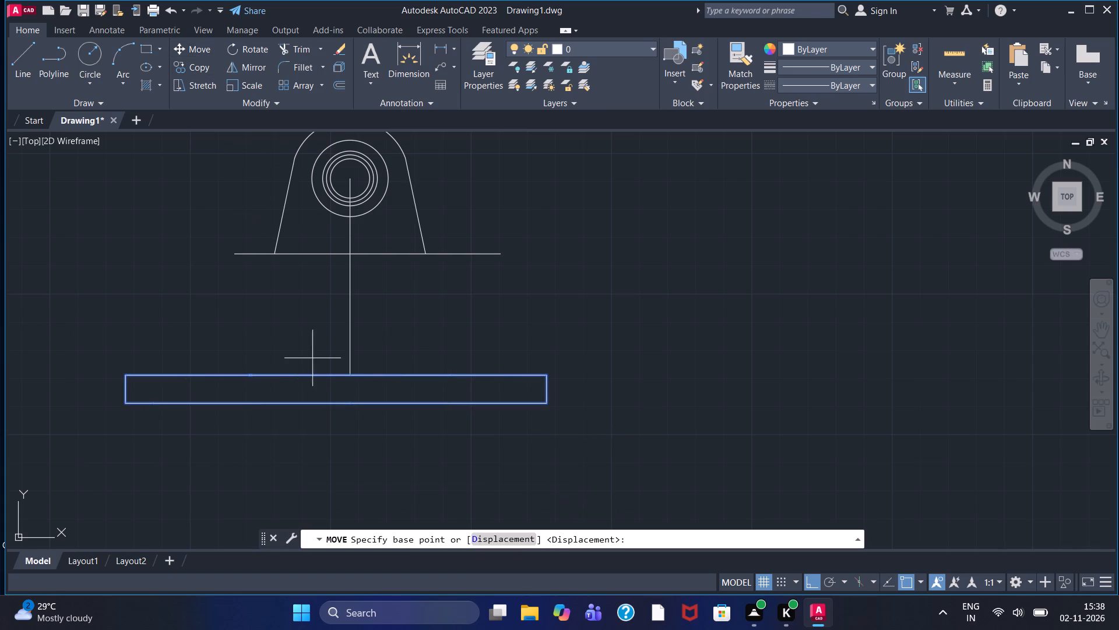
{"action": "left_click_drag", "start_coordinate": [346, 375], "coordinate": [344, 316]}
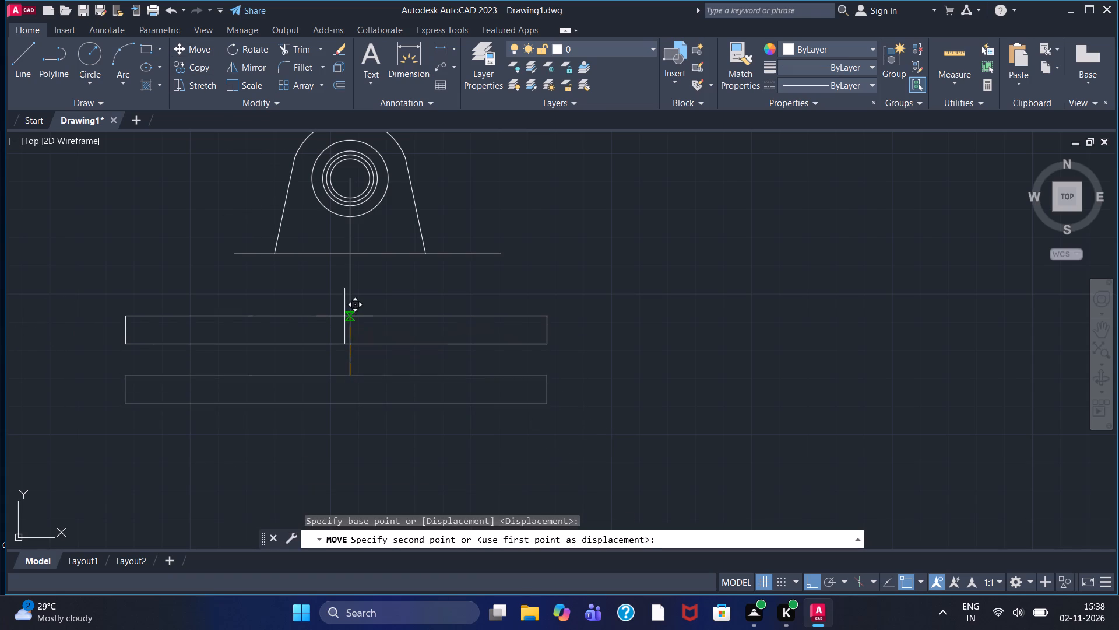
{"action": "left_click_drag", "start_coordinate": [344, 316], "coordinate": [351, 297]}
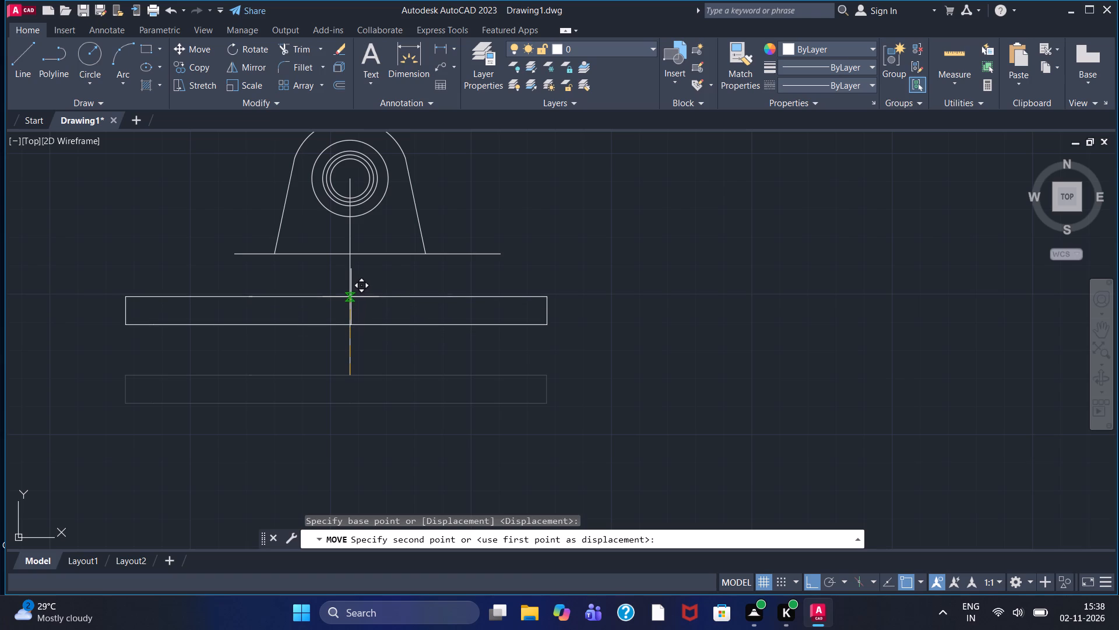
{"action": "left_click_drag", "start_coordinate": [351, 297], "coordinate": [352, 289]}
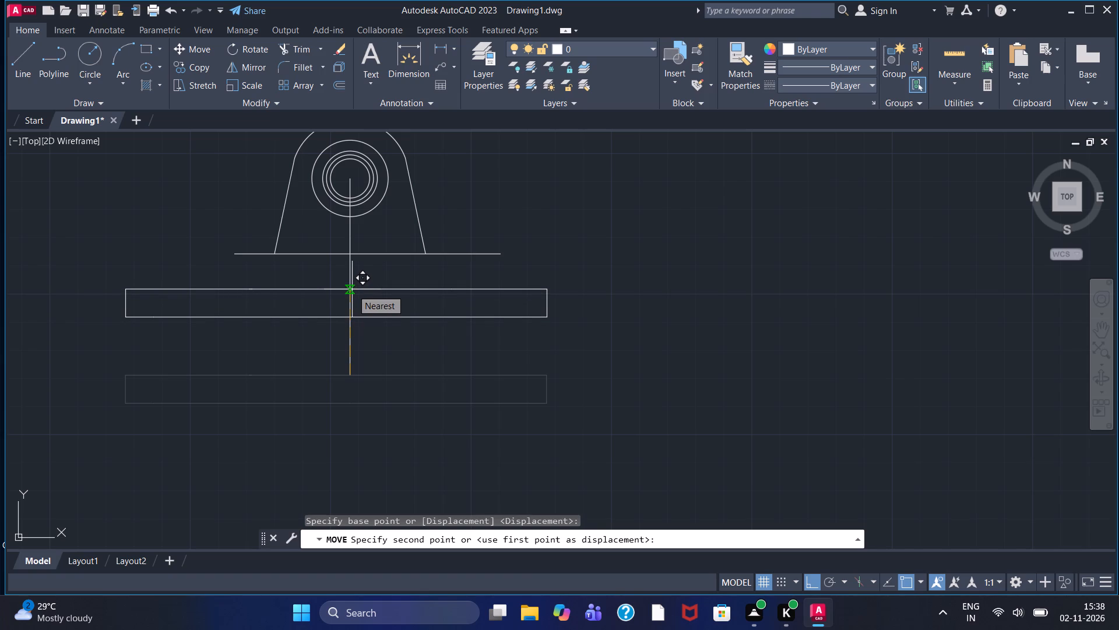
{"action": "left_click_drag", "start_coordinate": [352, 289], "coordinate": [354, 273]}
{"action": "left_click", "coordinate": [354, 281]}
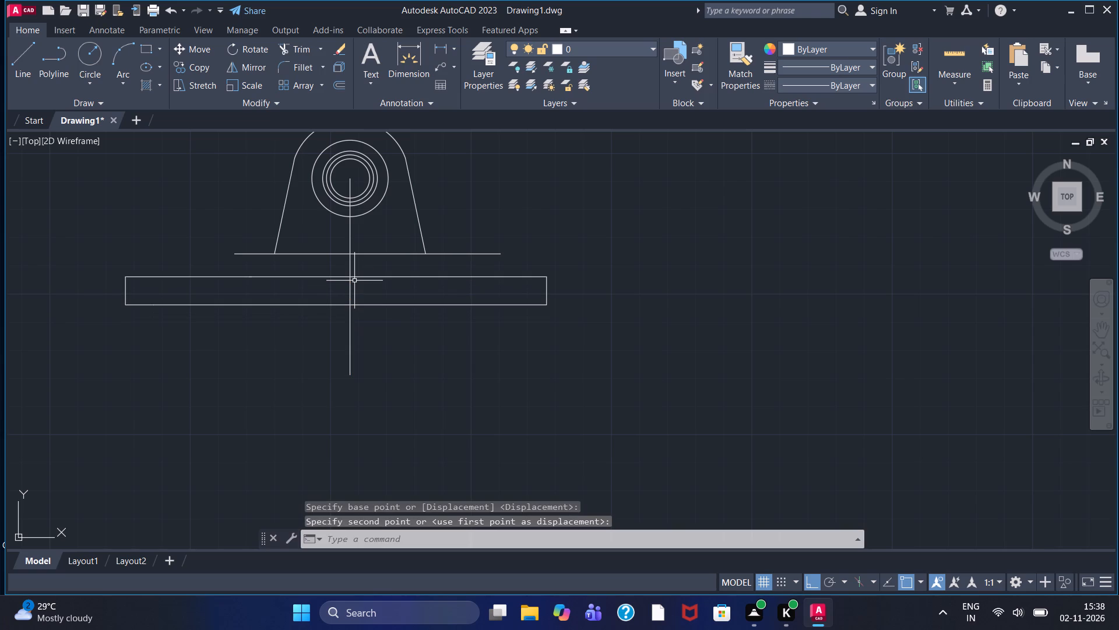
{"action": "key", "text": "Escape"}
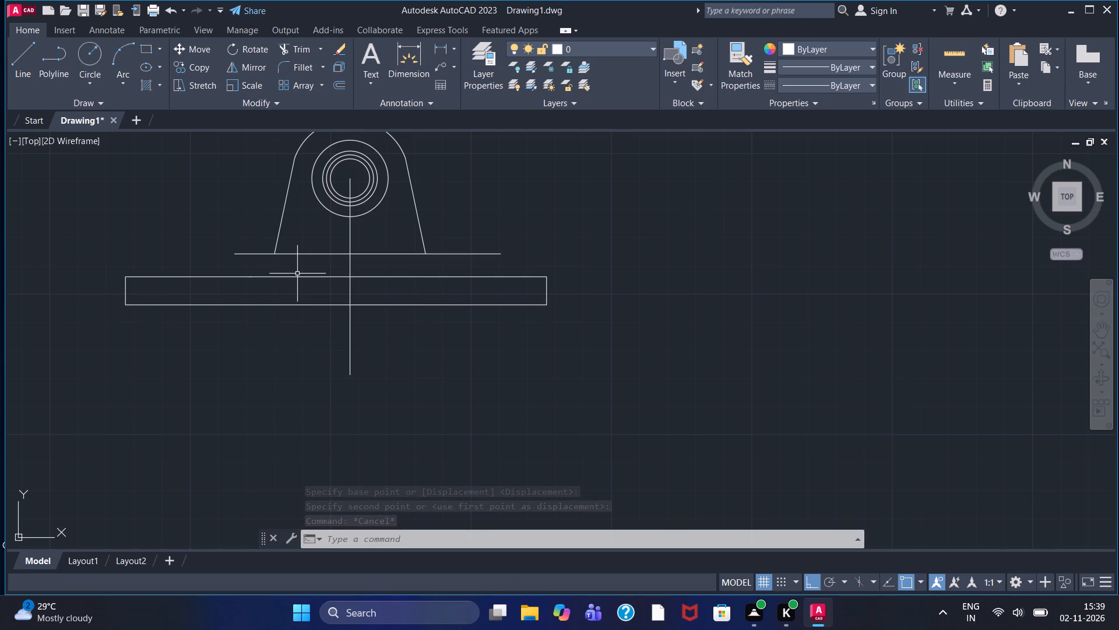
Move the base plate up from its top edge's centre line point so that edge lies on the horizontal line.
{"action": "left_click", "coordinate": [100, 254]}
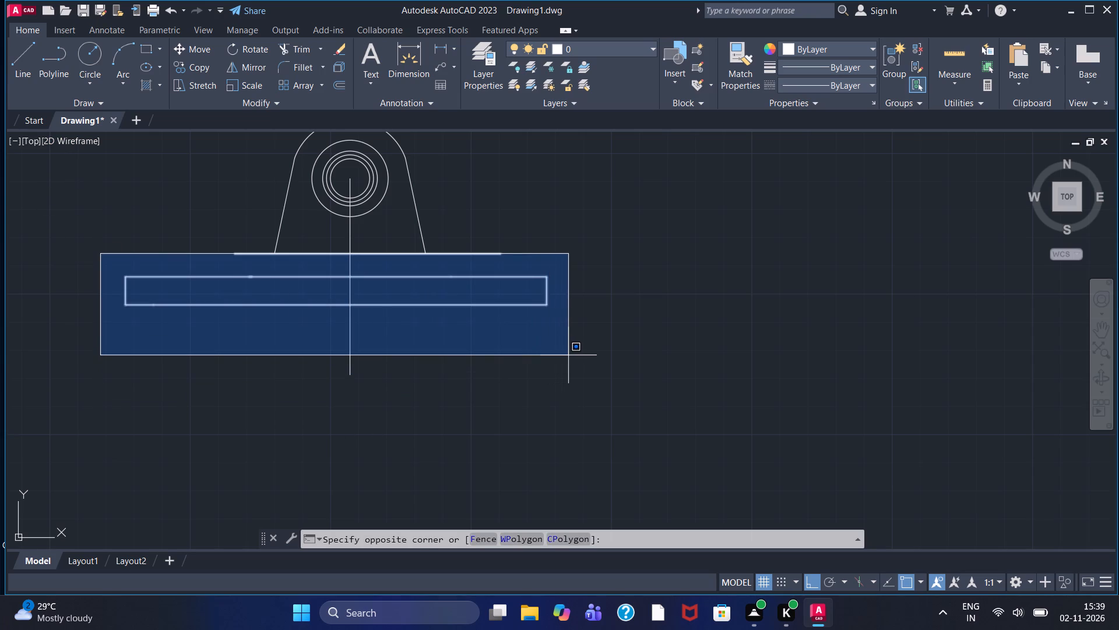
{"action": "key", "text": "Escape"}
{"action": "left_click", "coordinate": [85, 273]}
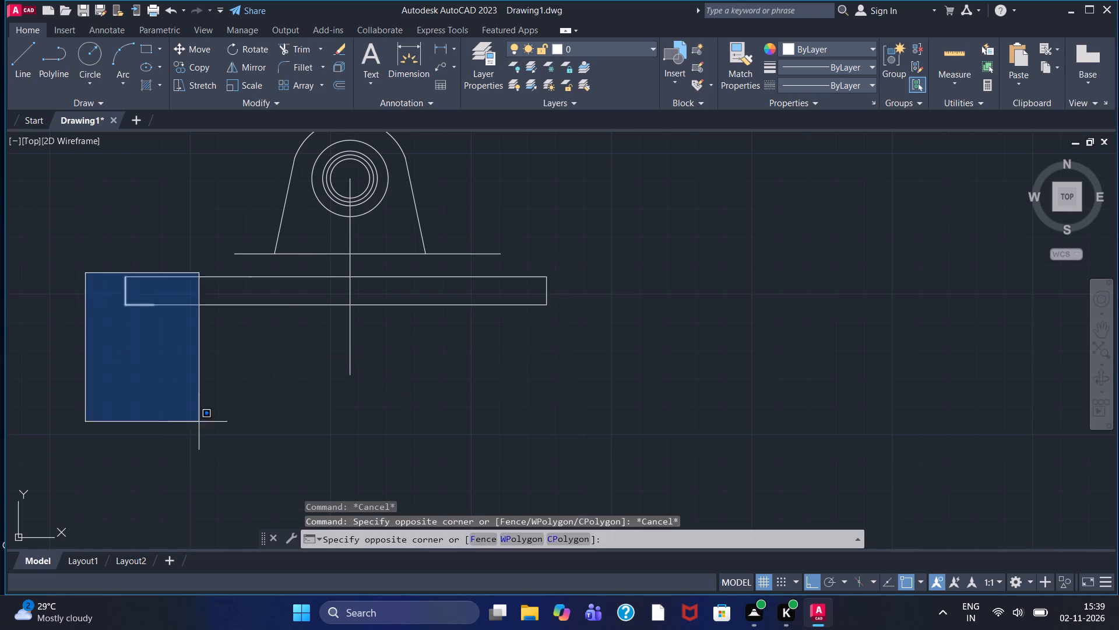
{"action": "left_click", "coordinate": [583, 405]}
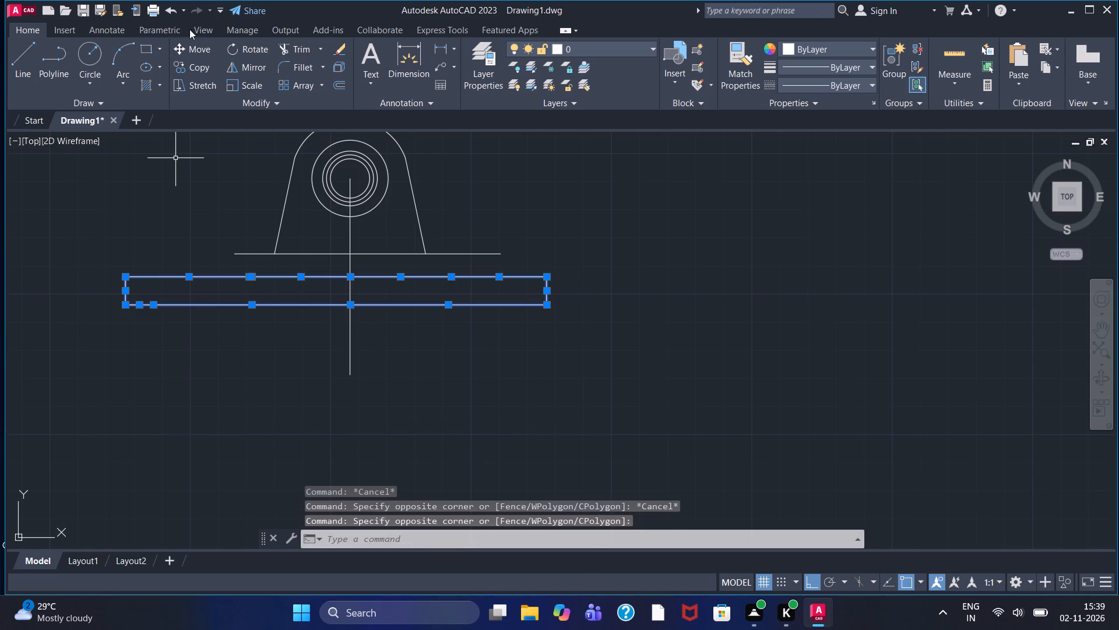
{"action": "left_click", "coordinate": [193, 47]}
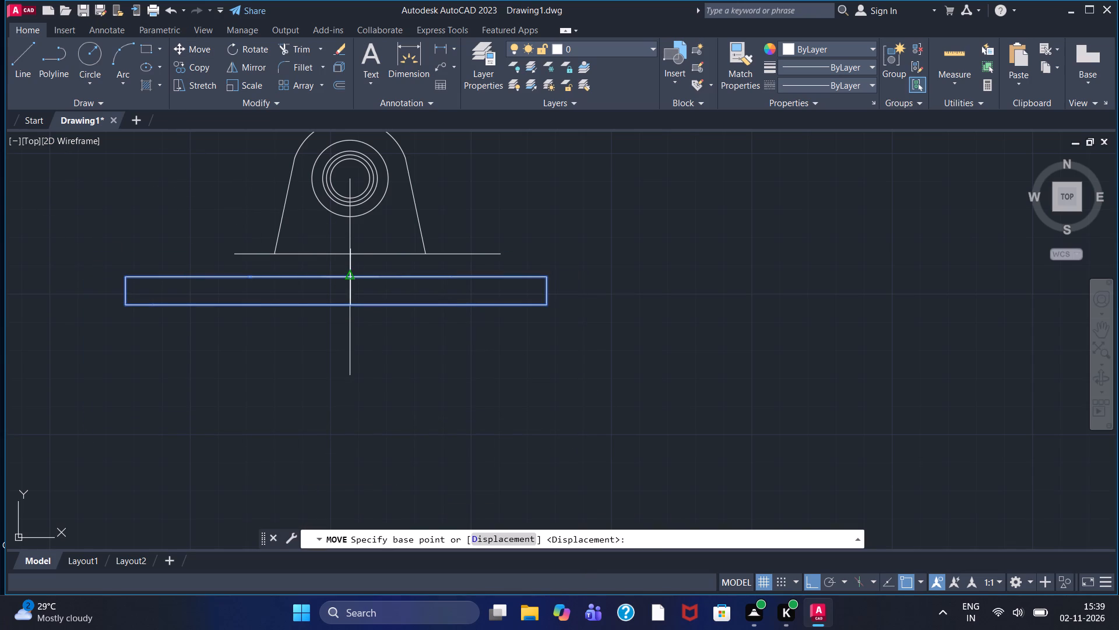
{"action": "left_click", "coordinate": [351, 277]}
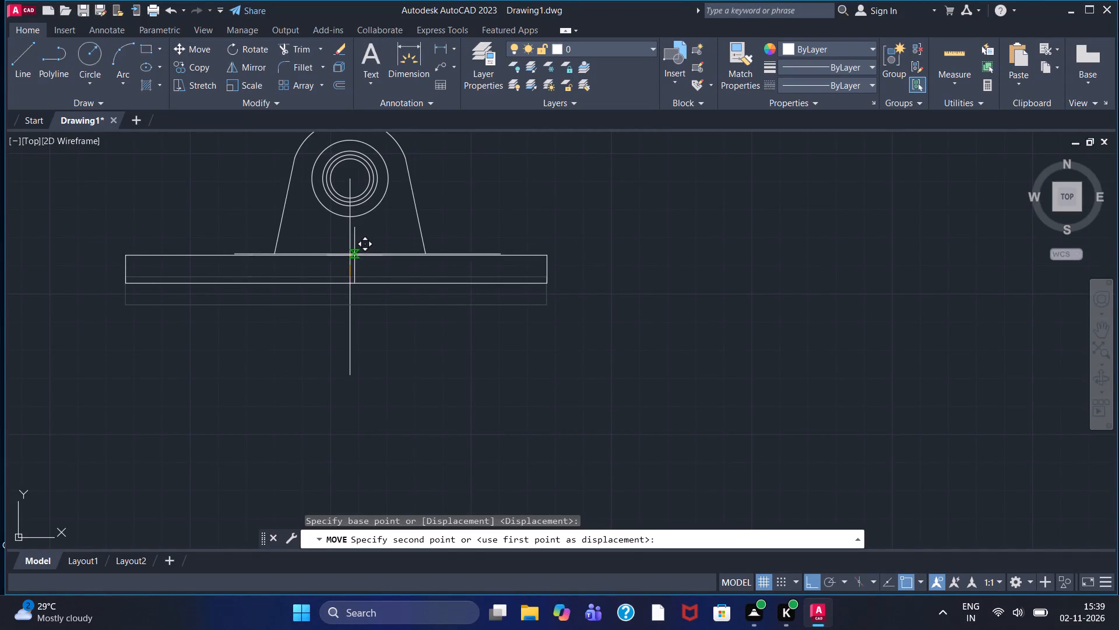
{"action": "scroll", "coordinate": [354, 256], "scroll_direction": "up", "scroll_amount": 3}
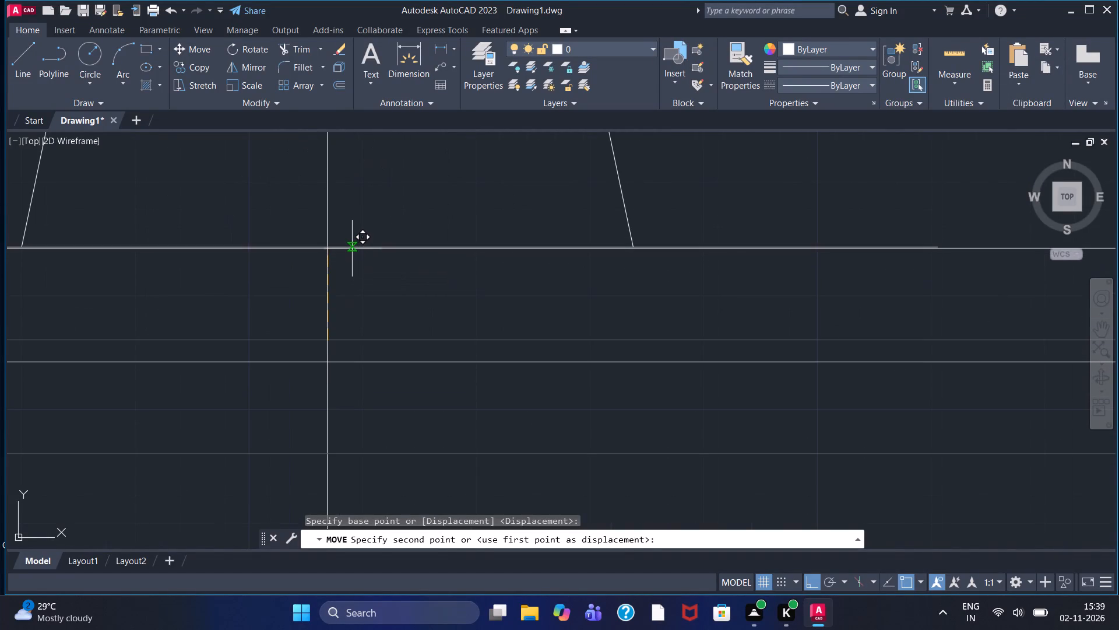
{"action": "left_click", "coordinate": [352, 247]}
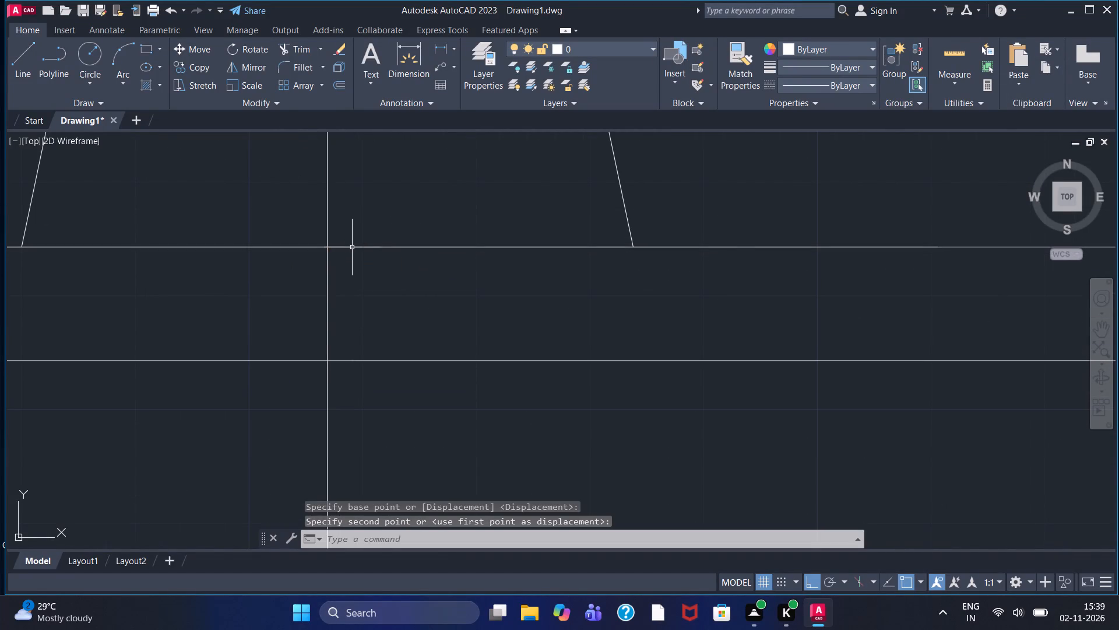
{"action": "key", "text": "Escape"}
Trim the centre line below and inside the base plate so it ends at the plate's top edge.
{"action": "scroll", "coordinate": [340, 285], "scroll_direction": "down", "scroll_amount": 2}
{"action": "middle_click_drag", "start_coordinate": [338, 293], "coordinate": [374, 295]}
{"action": "left_click", "coordinate": [294, 52]}
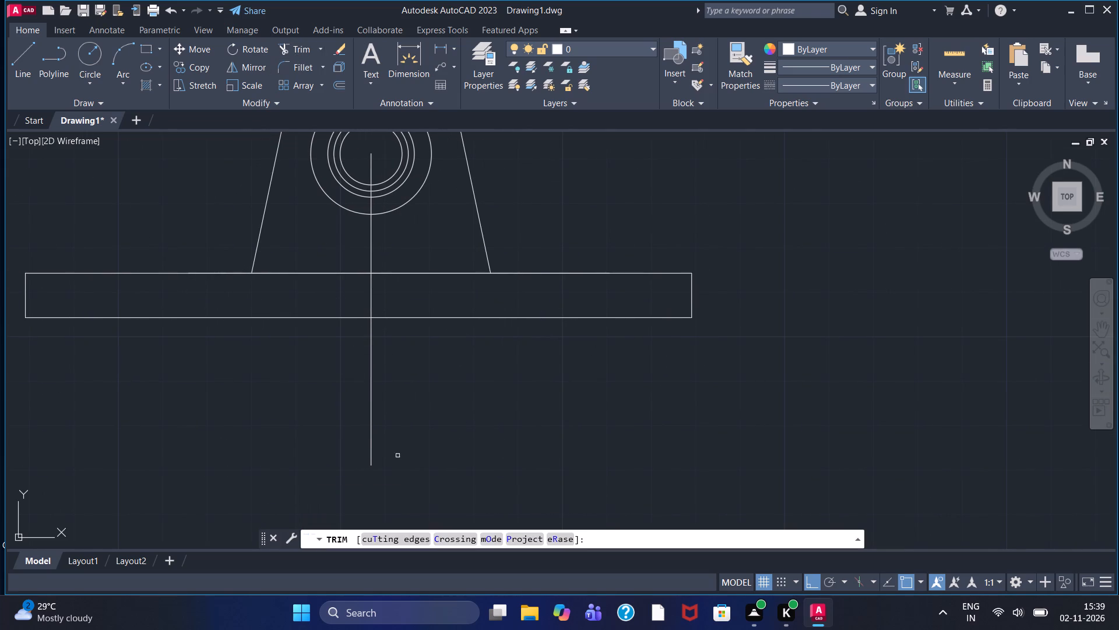
{"action": "left_click_drag", "start_coordinate": [321, 422], "coordinate": [396, 395]}
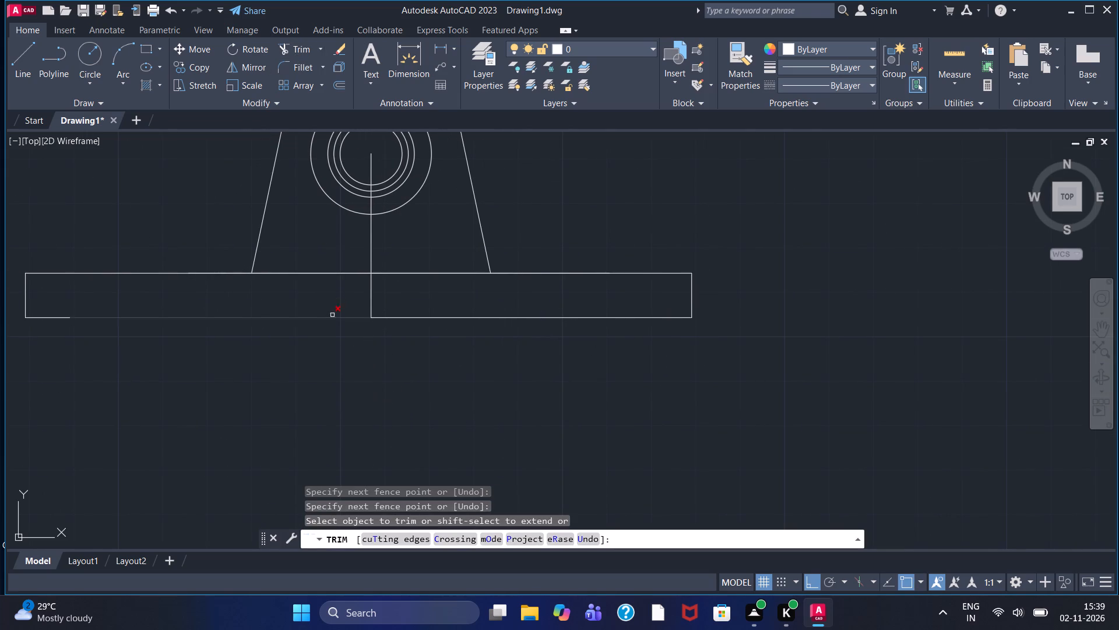
{"action": "left_click_drag", "start_coordinate": [369, 296], "coordinate": [381, 295]}
{"action": "key", "text": "Escape"}
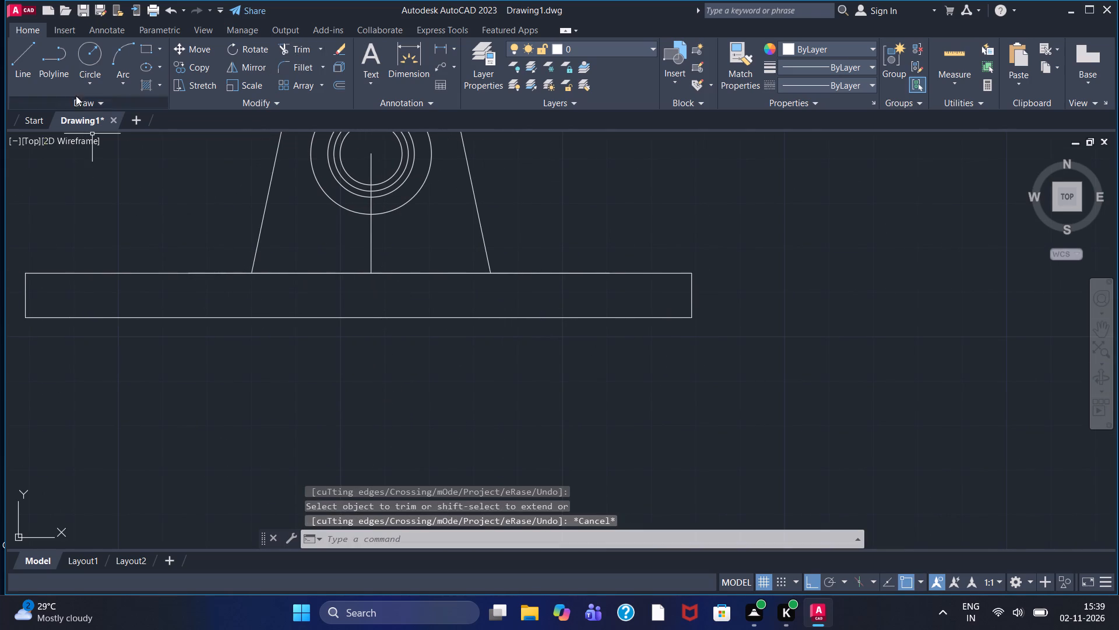
Draw connected lines from the outer circle about 22 units down into the plate, about 17 right, and back up past the circle.
{"action": "left_click", "coordinate": [22, 55]}
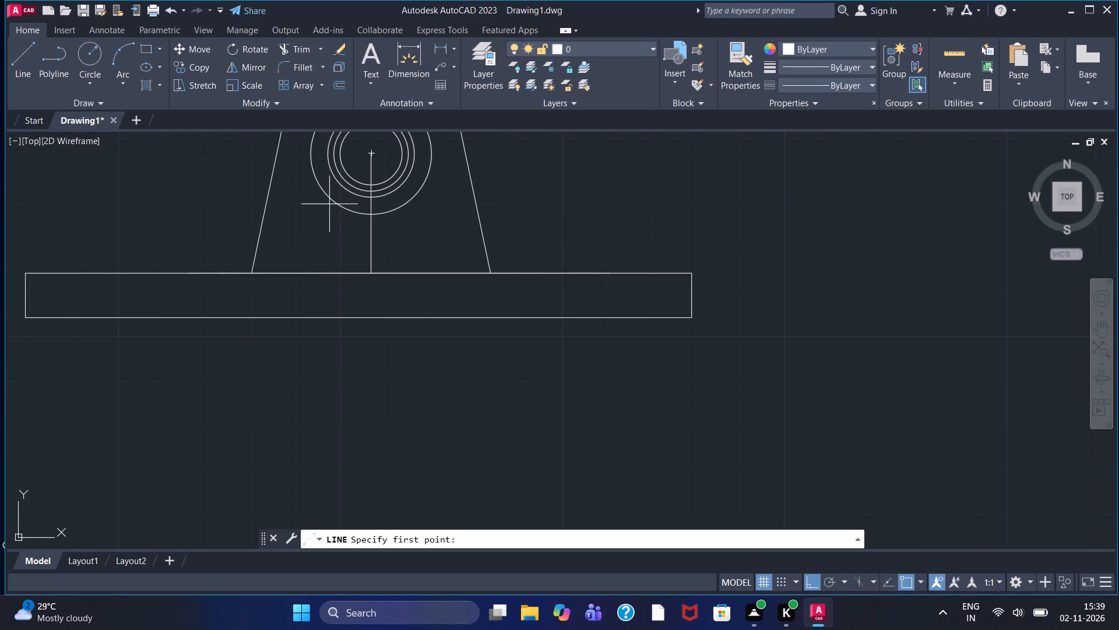
{"action": "left_click", "coordinate": [332, 202]}
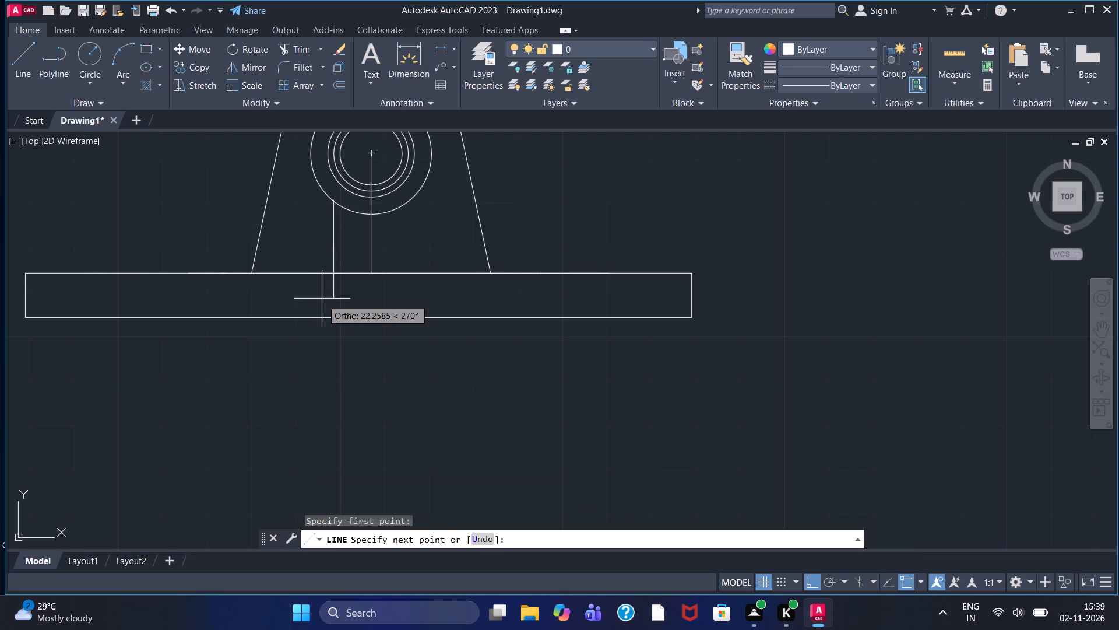
{"action": "left_click", "coordinate": [322, 299]}
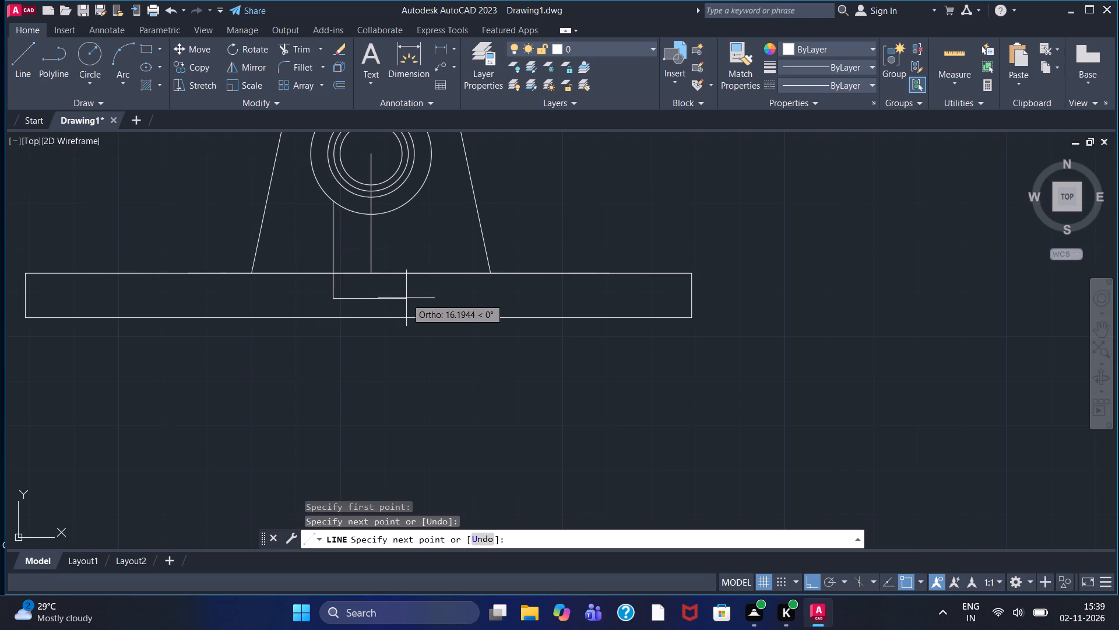
{"action": "left_click", "coordinate": [409, 298]}
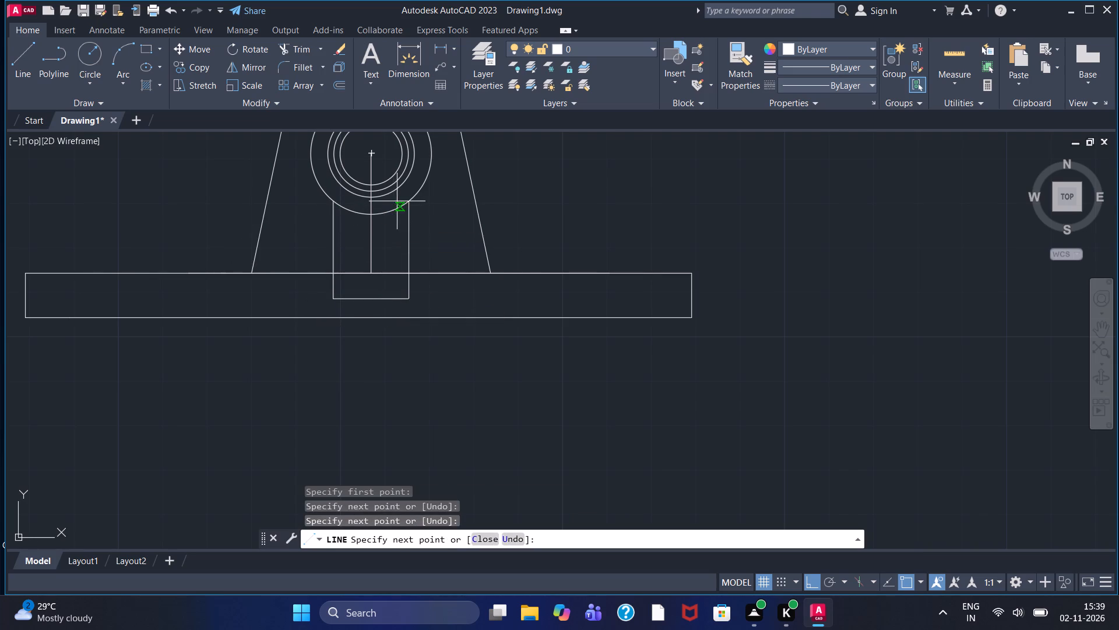
{"action": "left_click", "coordinate": [402, 192]}
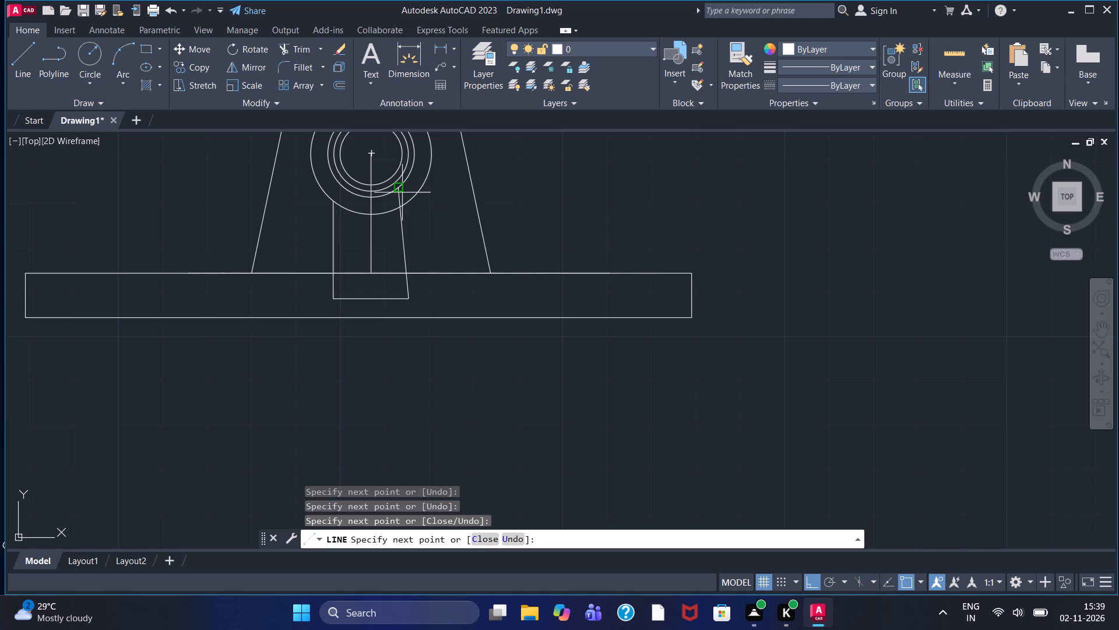
{"action": "key", "text": "ctrl+z"}
{"action": "scroll", "coordinate": [400, 194], "scroll_direction": "up", "scroll_amount": 3}
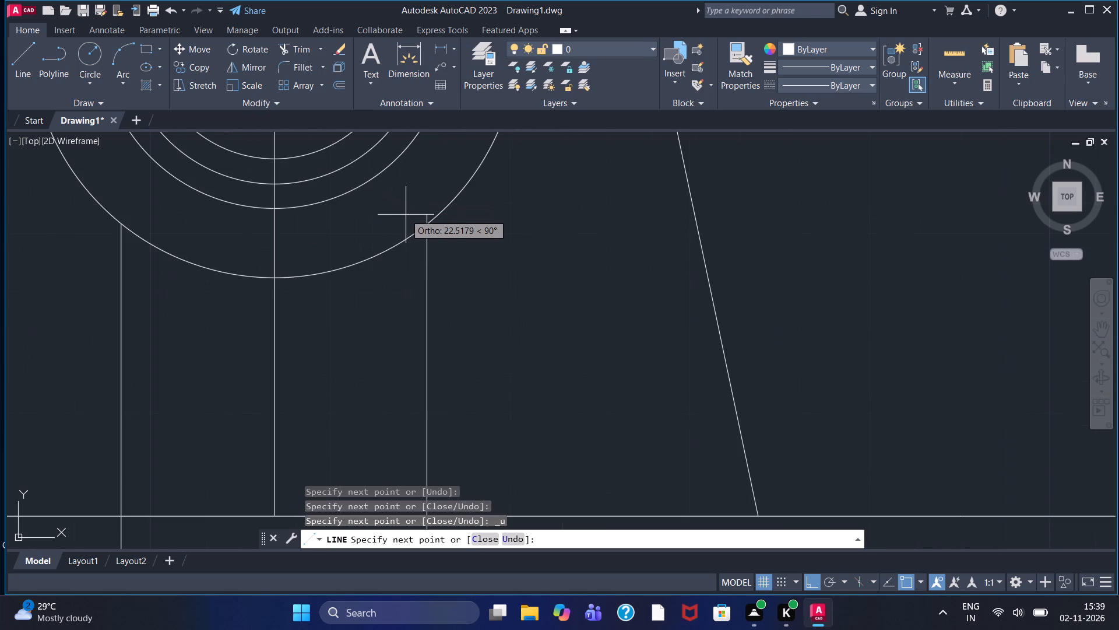
{"action": "left_click", "coordinate": [406, 215]}
{"action": "key", "text": "Escape"}
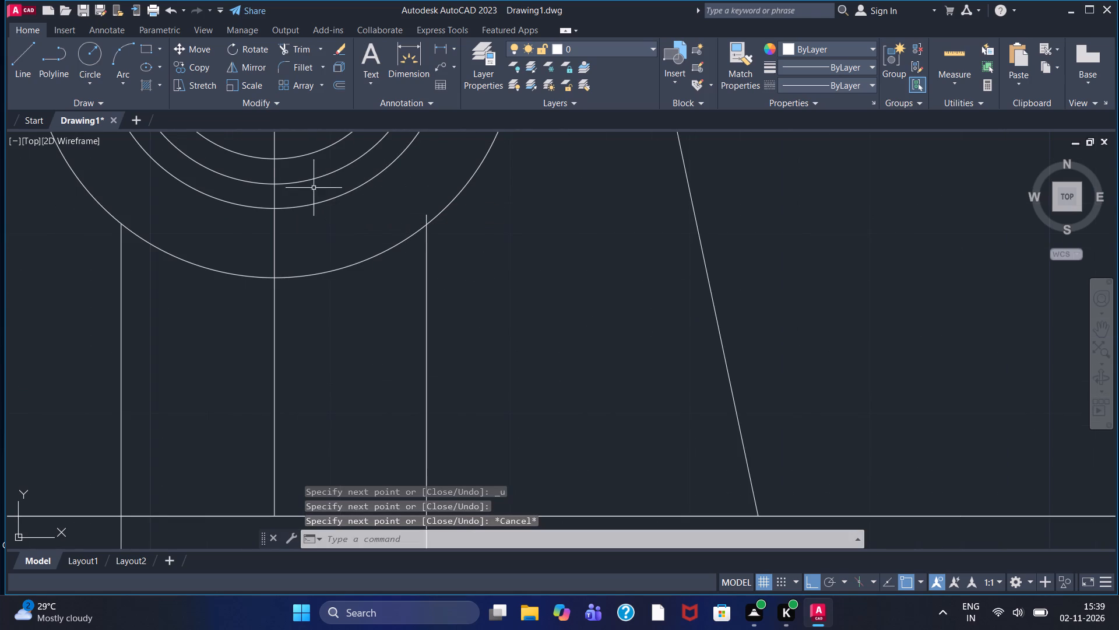
Trim the central rib lines: remove the stub inside the outer circle and everything lying within the base plate.
{"action": "left_click", "coordinate": [291, 54]}
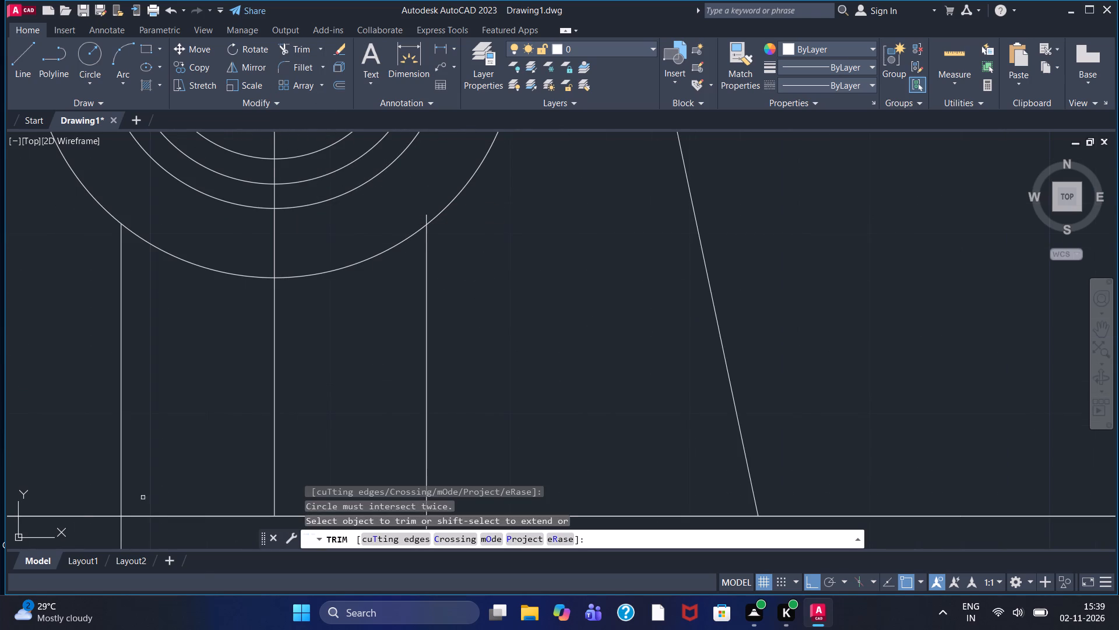
{"action": "left_click", "coordinate": [427, 218]}
{"action": "scroll", "coordinate": [421, 353], "scroll_direction": "down", "scroll_amount": 1}
{"action": "middle_click_drag", "start_coordinate": [399, 380], "coordinate": [397, 377]}
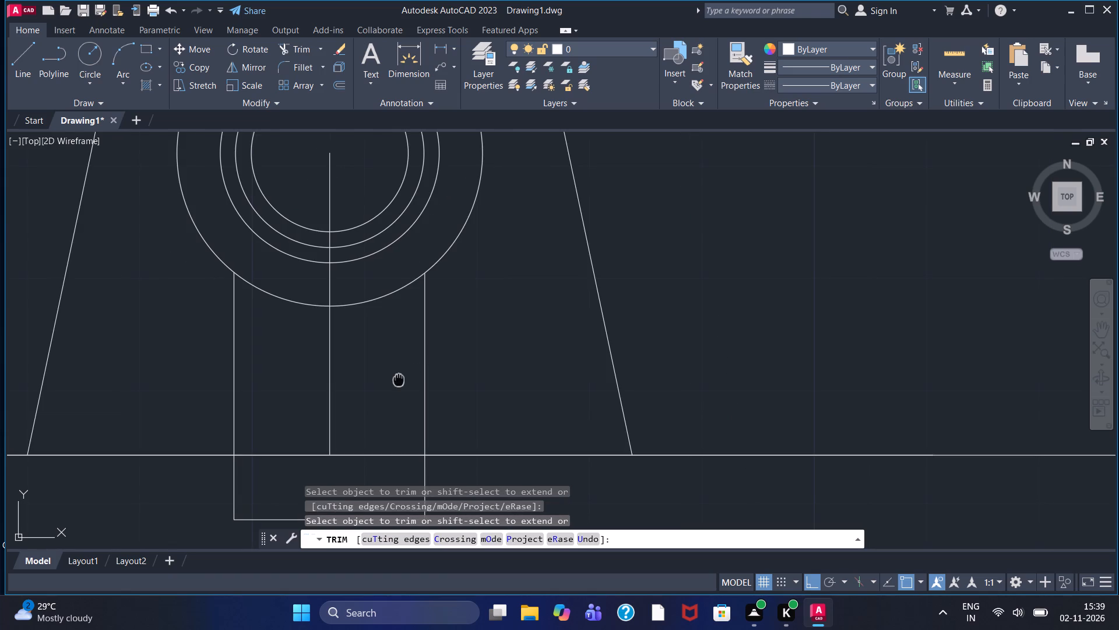
{"action": "middle_click_drag", "start_coordinate": [397, 377], "coordinate": [396, 272]}
{"action": "scroll", "coordinate": [228, 428], "scroll_direction": "down", "scroll_amount": 1}
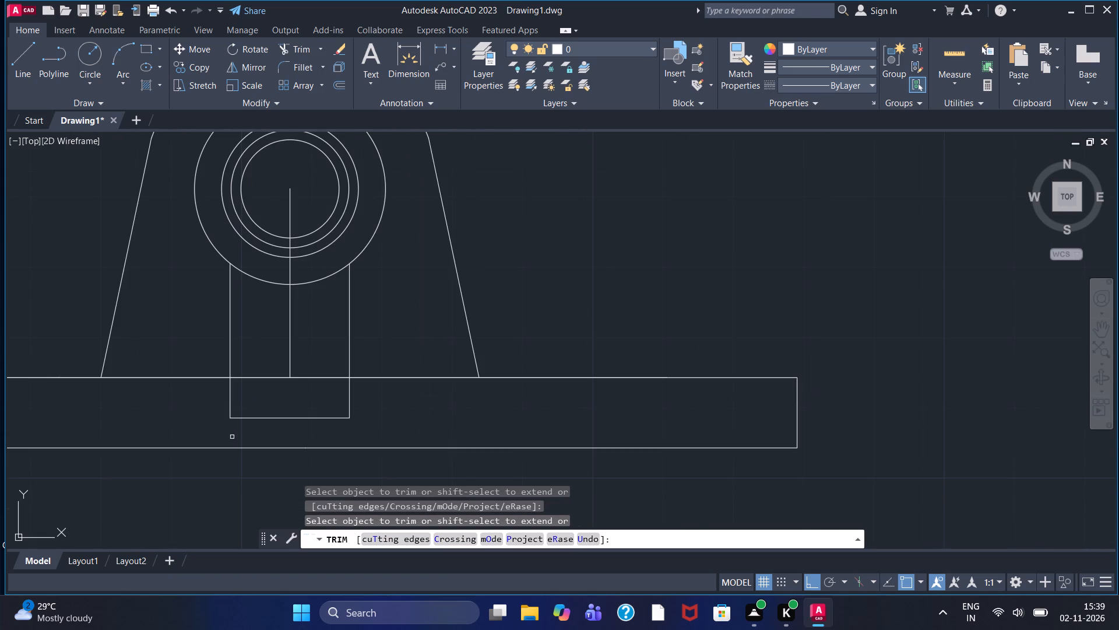
{"action": "left_click_drag", "start_coordinate": [225, 390], "coordinate": [374, 391]}
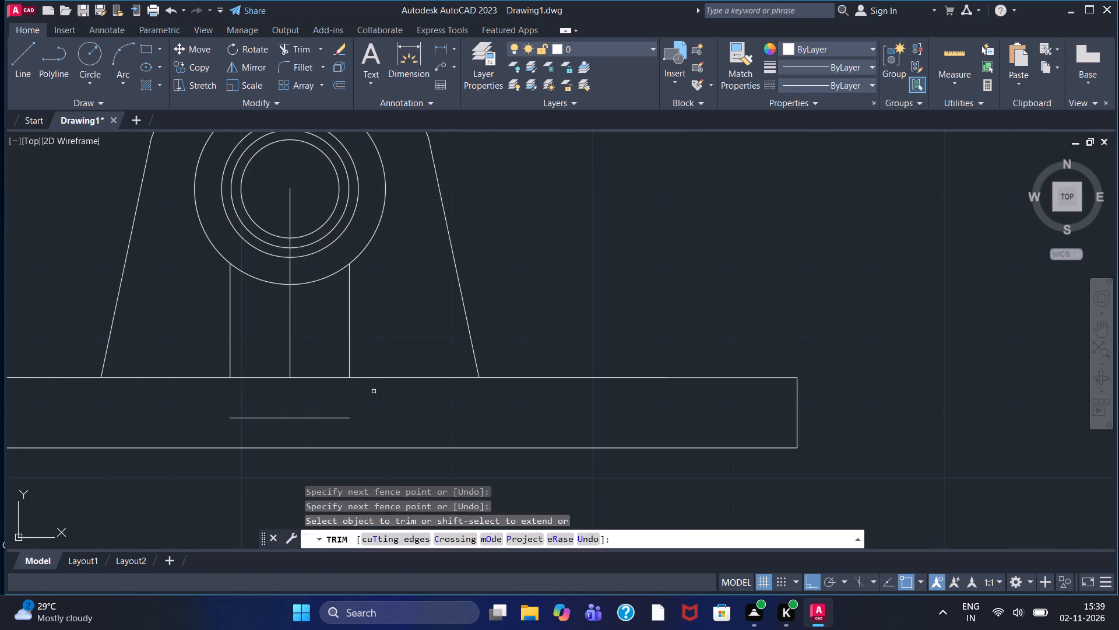
{"action": "left_click_drag", "start_coordinate": [310, 399], "coordinate": [298, 418]}
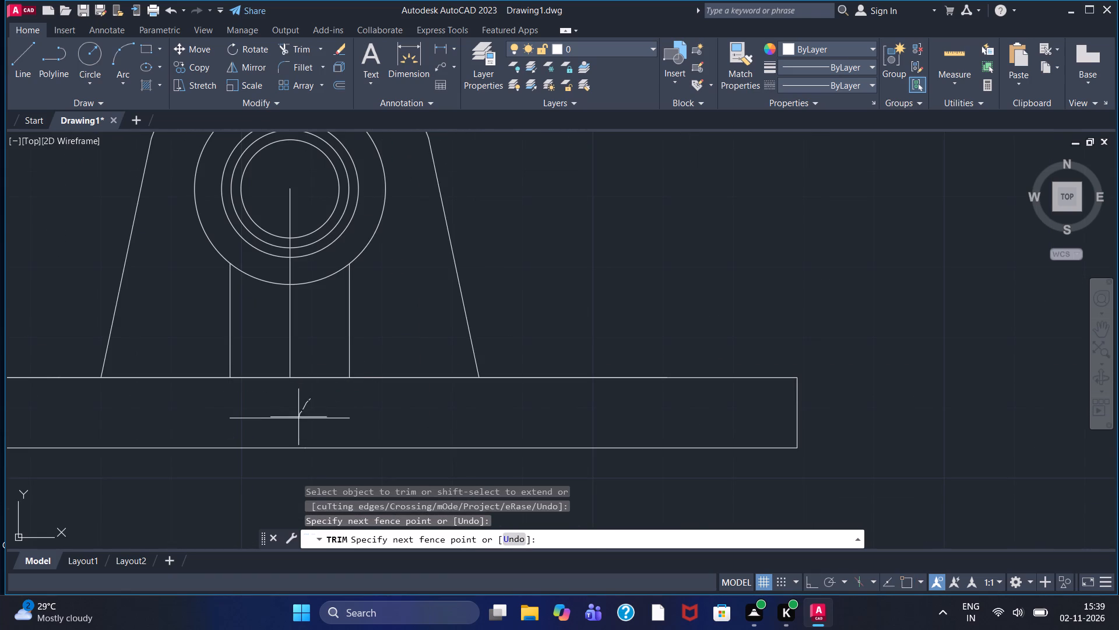
{"action": "left_click_drag", "start_coordinate": [298, 418], "coordinate": [296, 423]}
Trim the base plate's top edge between the two vertical rib sides.
{"action": "left_click_drag", "start_coordinate": [311, 379], "coordinate": [318, 353]}
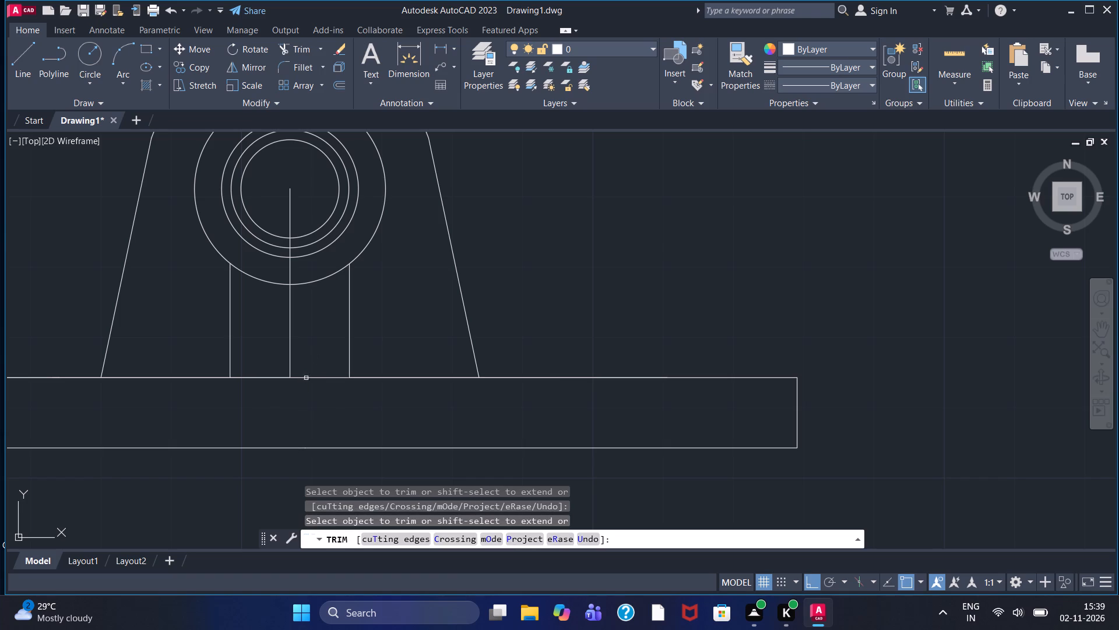
{"action": "left_click", "coordinate": [306, 377]}
{"action": "double_click", "coordinate": [272, 380]}
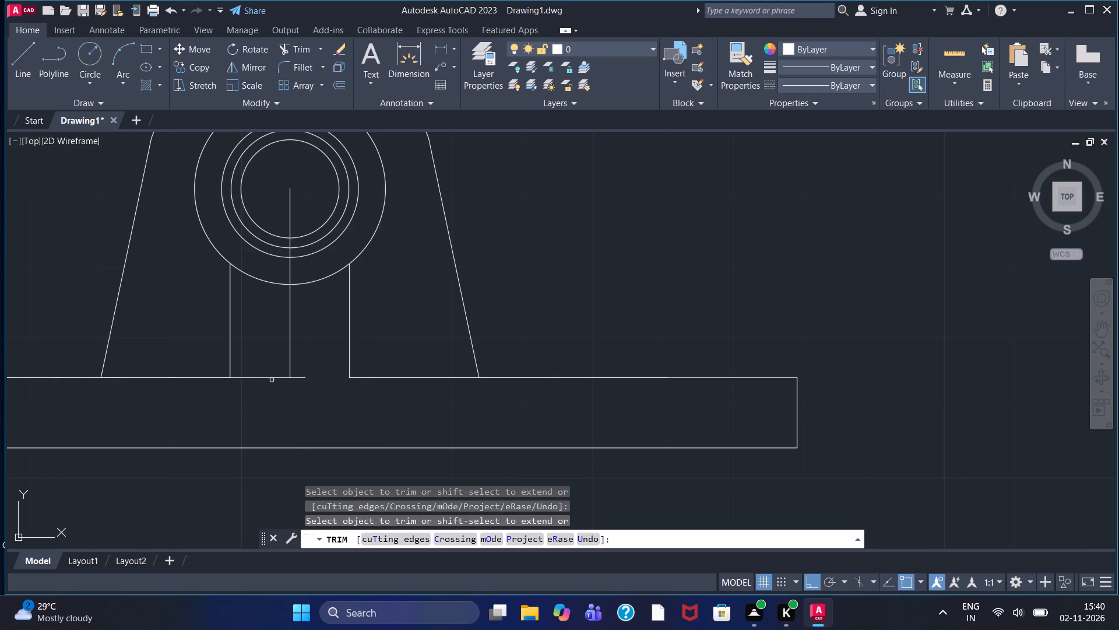
{"action": "left_click", "coordinate": [272, 376]}
{"action": "left_click", "coordinate": [301, 378]}
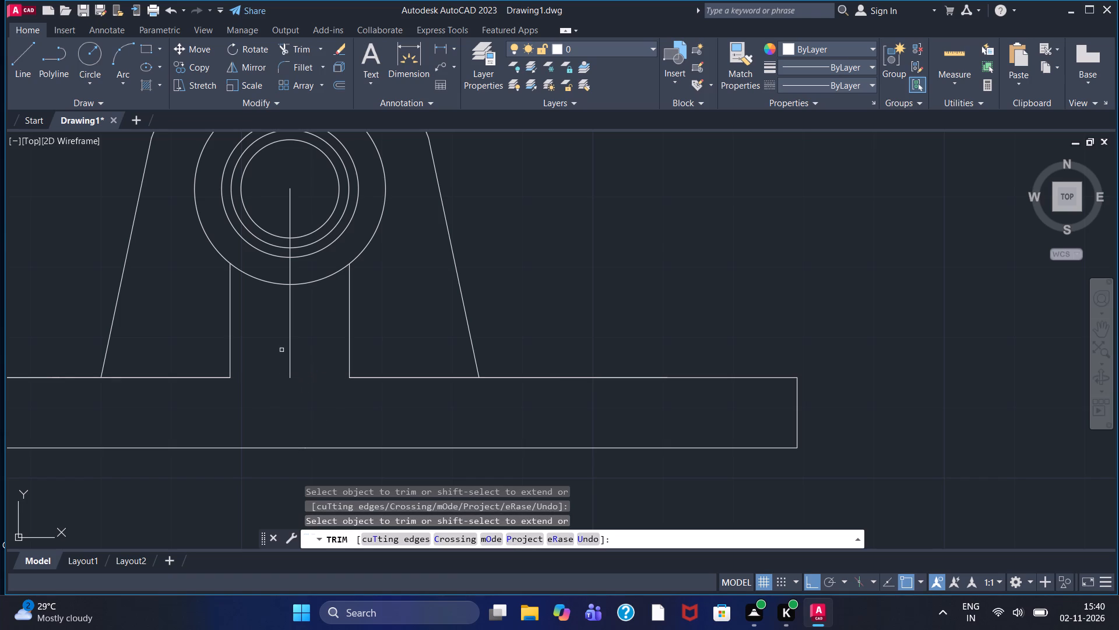
Trim away the whole vertical centre line, from the base plate's top up through the concentric circles.
{"action": "left_click", "coordinate": [291, 351]}
{"action": "left_click", "coordinate": [291, 274]}
{"action": "scroll", "coordinate": [261, 242], "scroll_direction": "up", "scroll_amount": 3}
{"action": "left_click_drag", "start_coordinate": [343, 199], "coordinate": [392, 180]}
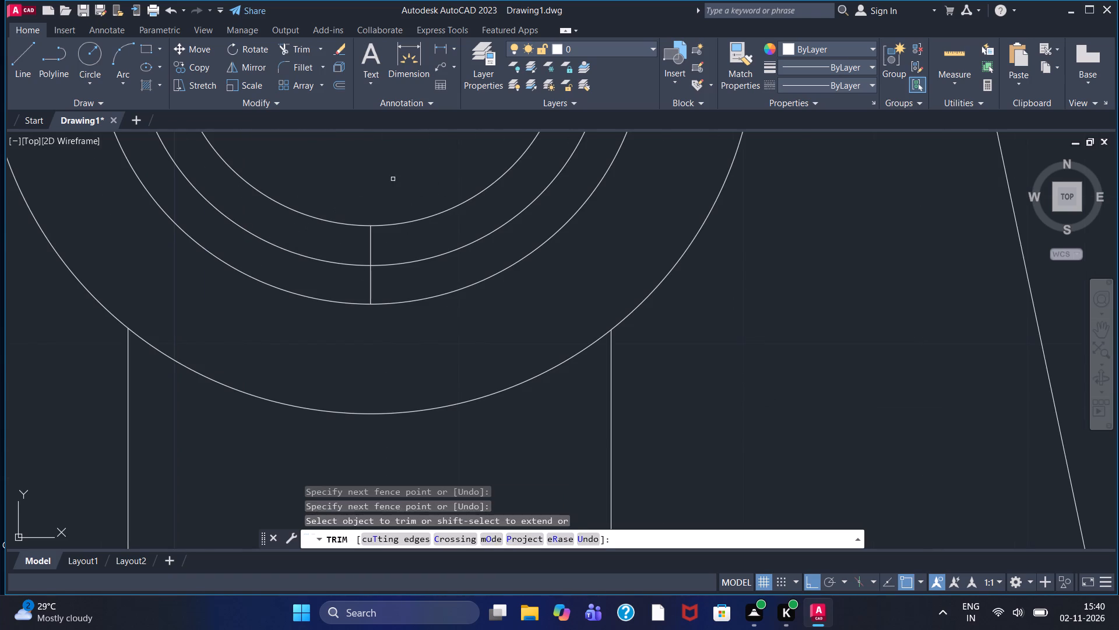
{"action": "left_click_drag", "start_coordinate": [386, 242], "coordinate": [361, 241]}
{"action": "left_click_drag", "start_coordinate": [350, 279], "coordinate": [390, 278]}
{"action": "key", "text": "Escape"}
Draw a line 45 units horizontally left from the left tapered side, continuing about 27 units down into the base plate.
{"action": "scroll", "coordinate": [371, 304], "scroll_direction": "down", "scroll_amount": 1}
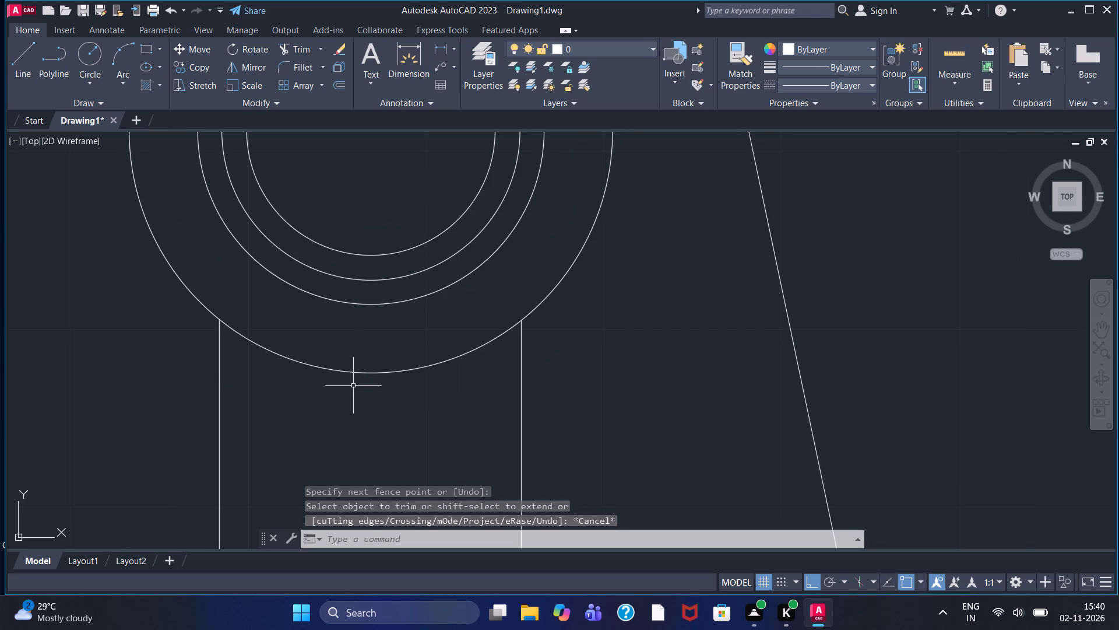
{"action": "scroll", "coordinate": [353, 390], "scroll_direction": "down", "scroll_amount": 3}
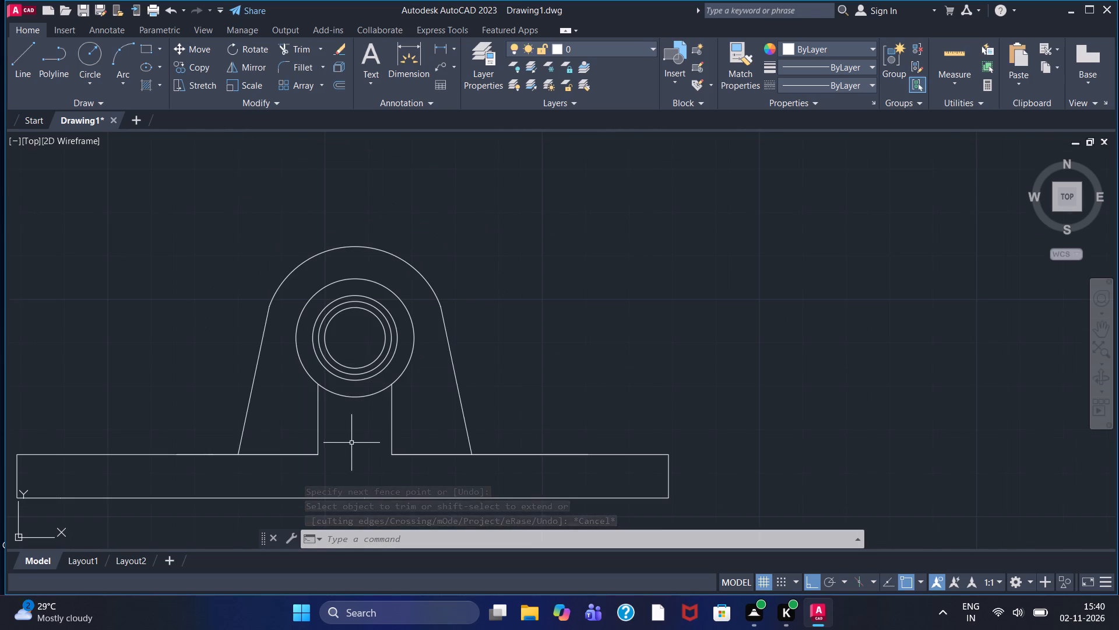
{"action": "middle_click_drag", "start_coordinate": [352, 444], "coordinate": [378, 406]}
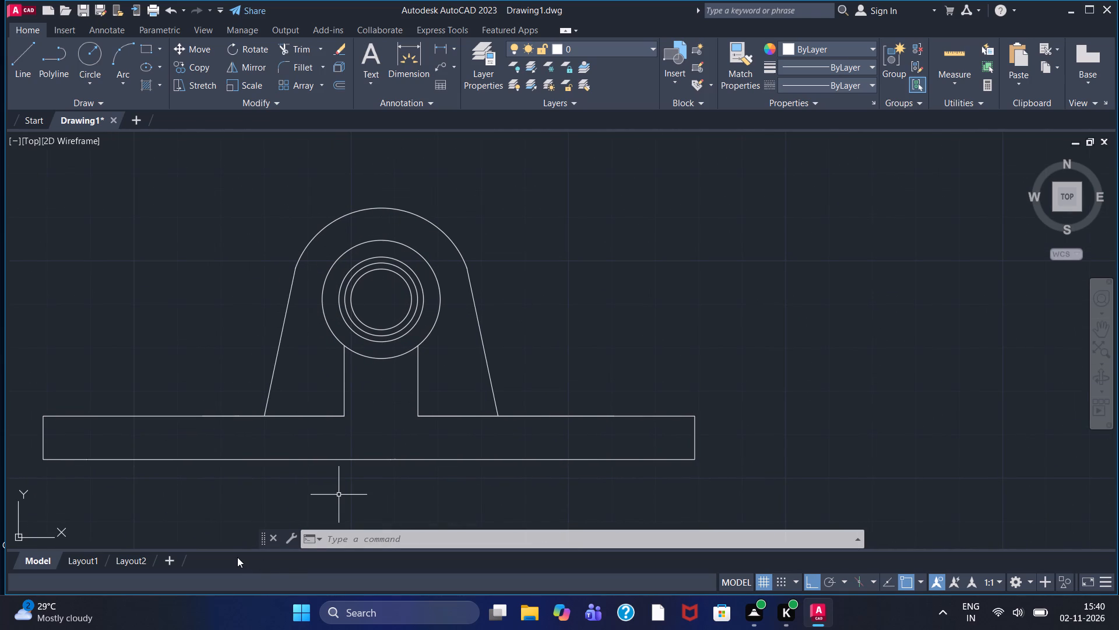
{"action": "left_click", "coordinate": [13, 60]}
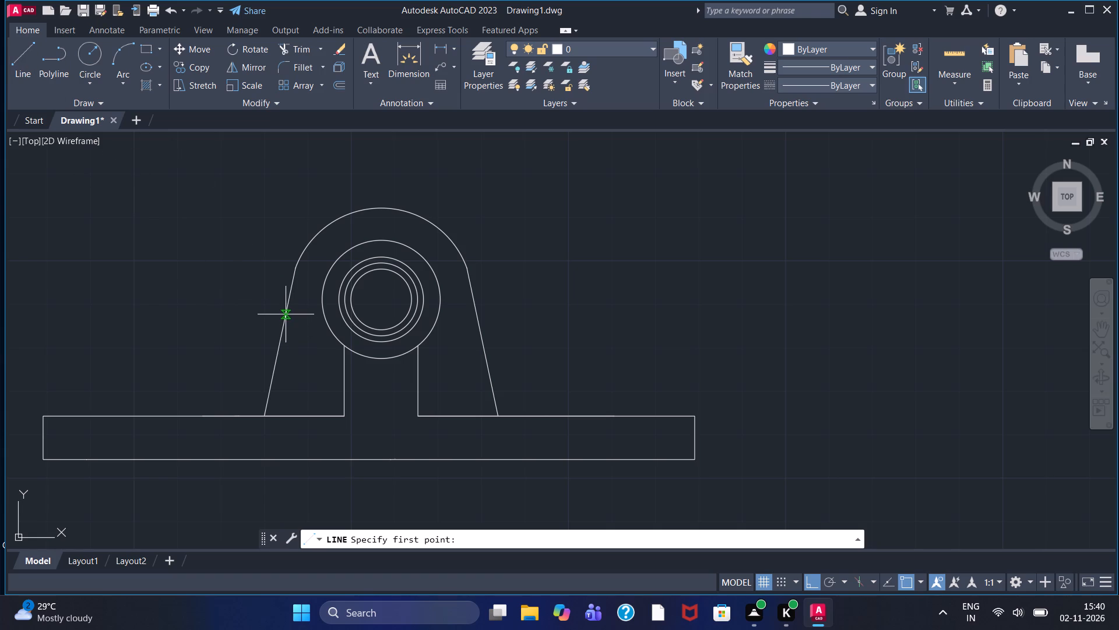
{"action": "left_click_drag", "start_coordinate": [285, 312], "coordinate": [275, 312]}
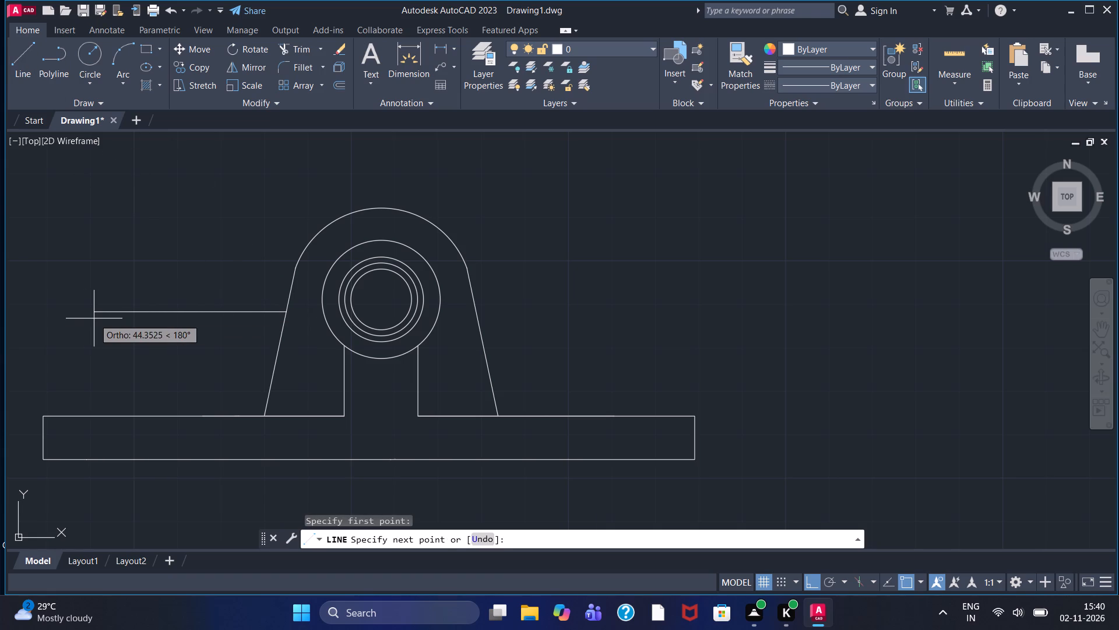
{"action": "type", "text": "45"}
{"action": "key", "text": "Return"}
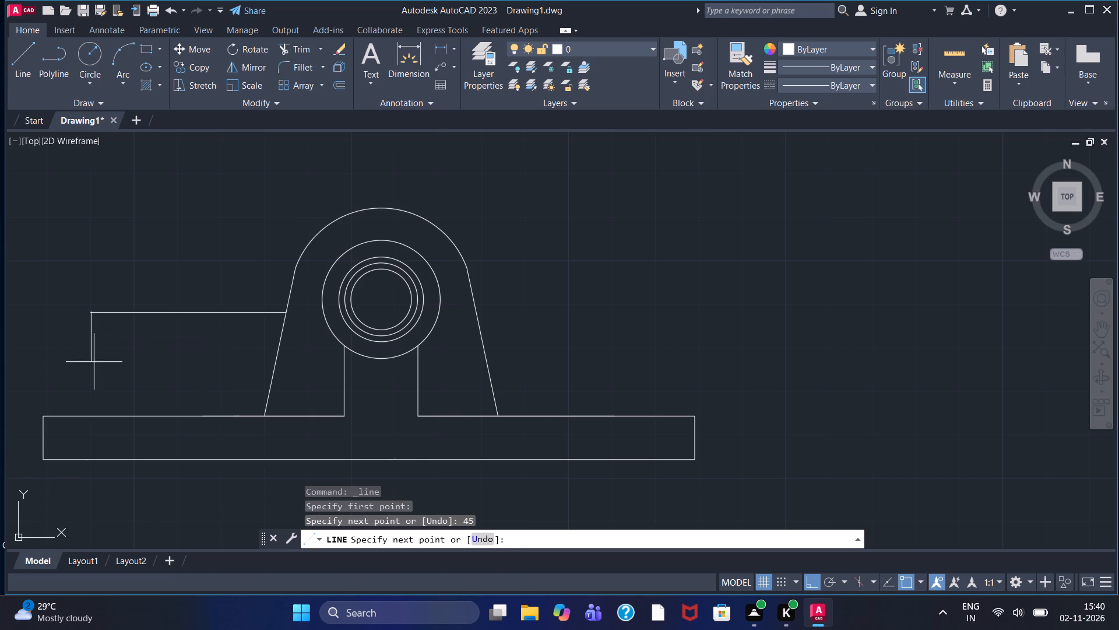
{"action": "left_click", "coordinate": [89, 429]}
{"action": "key", "text": "Escape"}
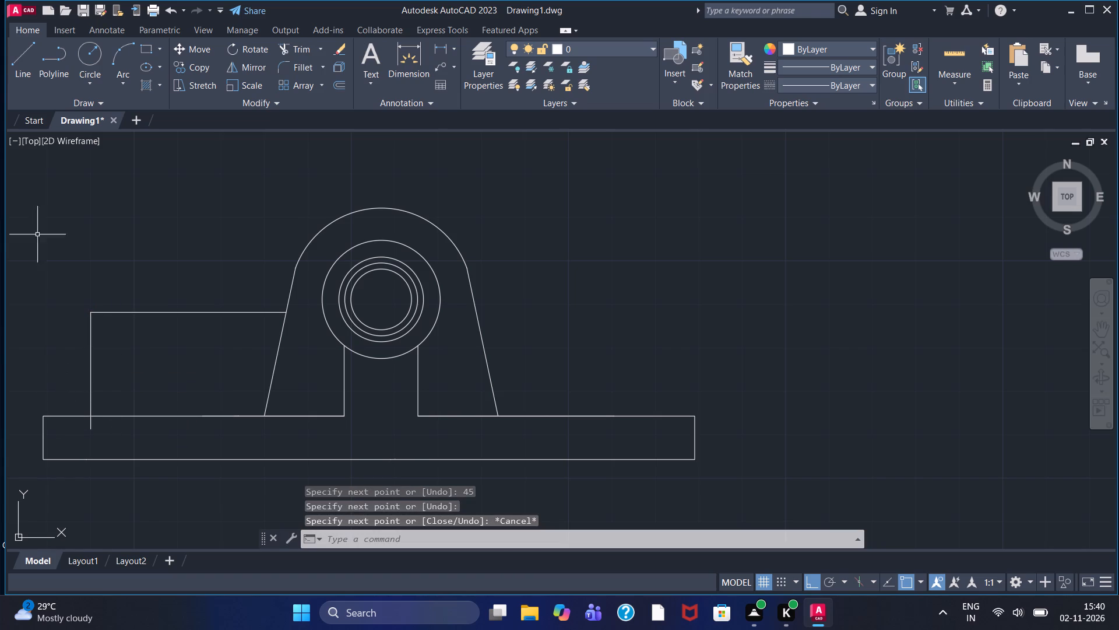
Trim the end of the new vertical line that extends inside the base plate.
{"action": "left_click", "coordinate": [283, 48]}
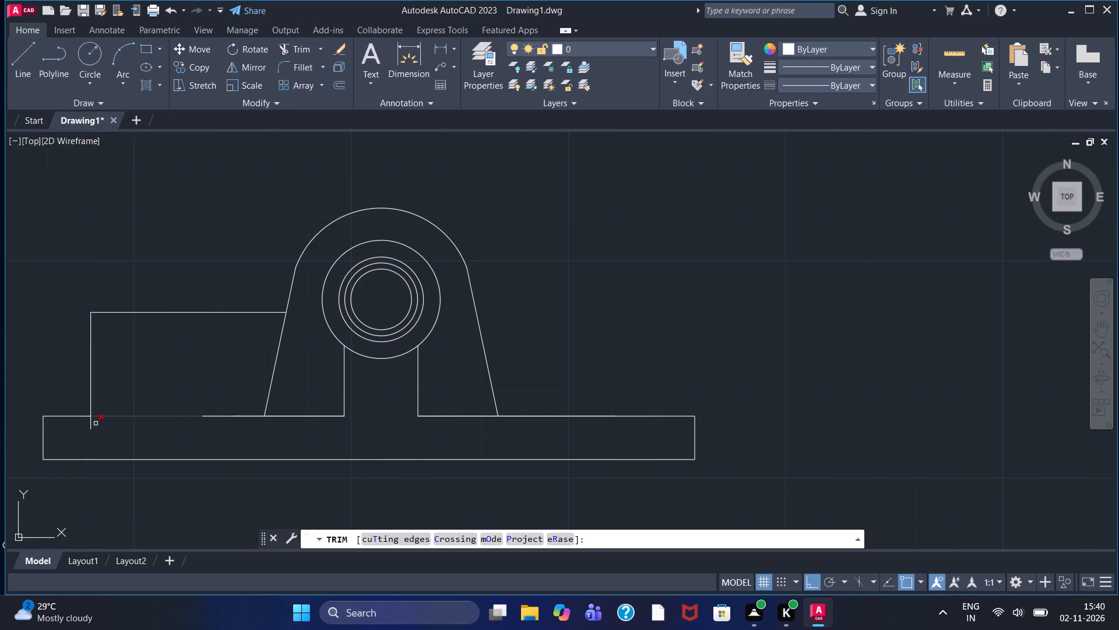
{"action": "left_click", "coordinate": [92, 426]}
{"action": "key", "text": "Escape"}
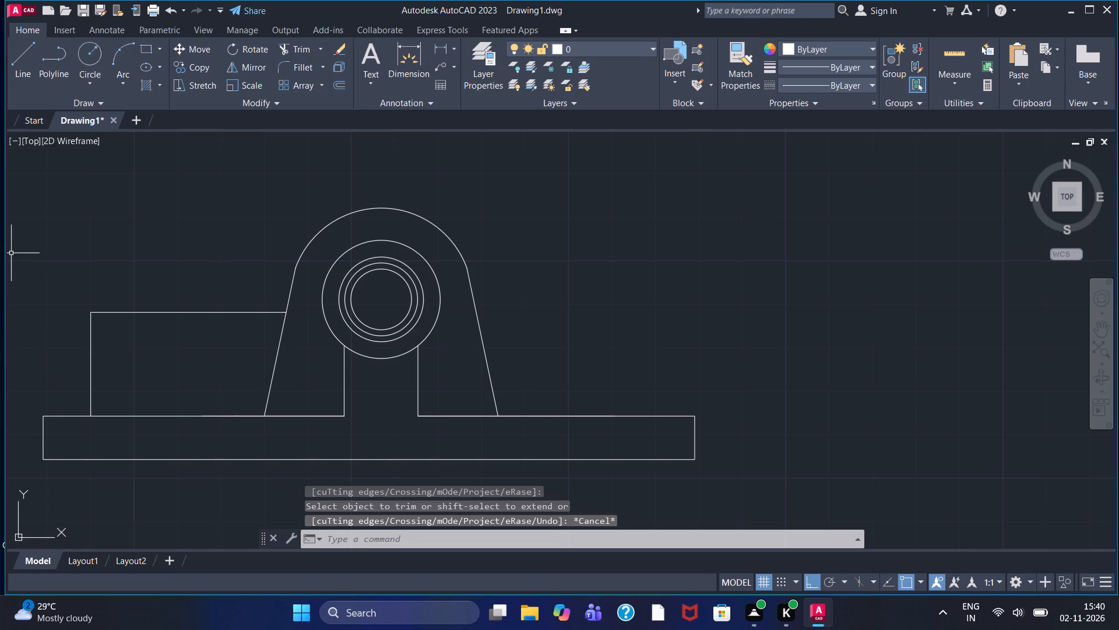
Draw a short horizontal line from the left block's upper-left corner along its top edge.
{"action": "left_click", "coordinate": [24, 59]}
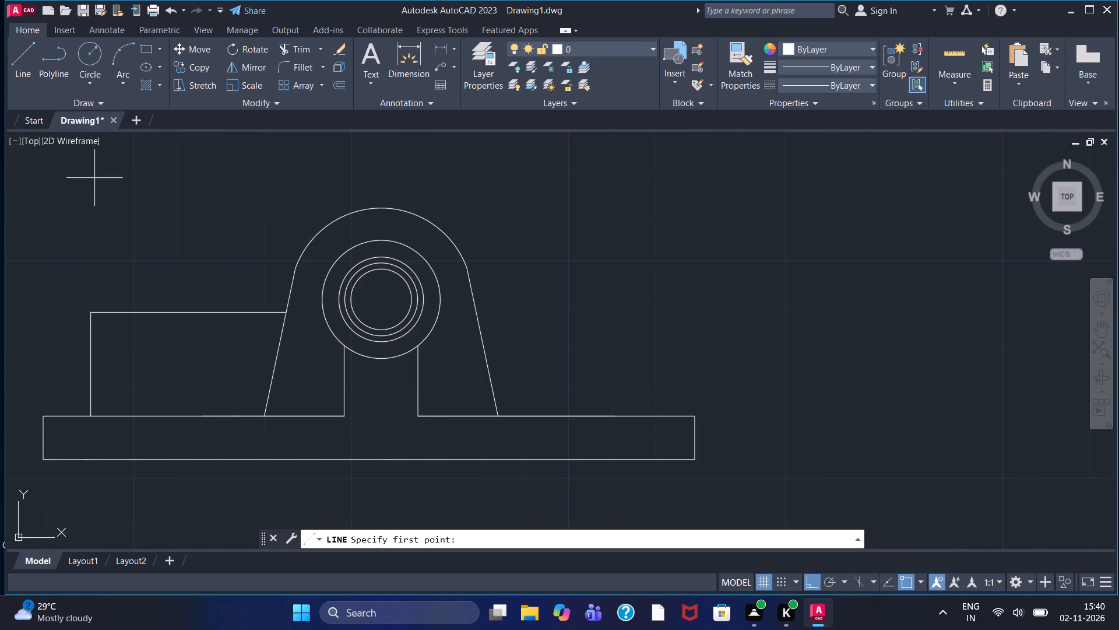
{"action": "left_click_drag", "start_coordinate": [92, 316], "coordinate": [103, 316]}
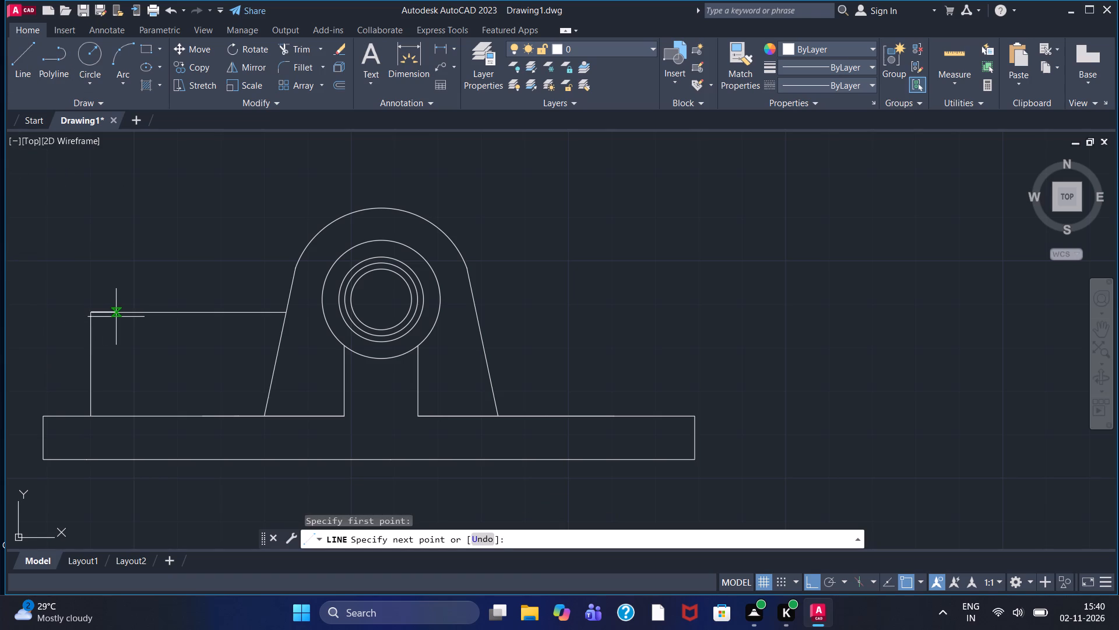
{"action": "left_click", "coordinate": [125, 314]}
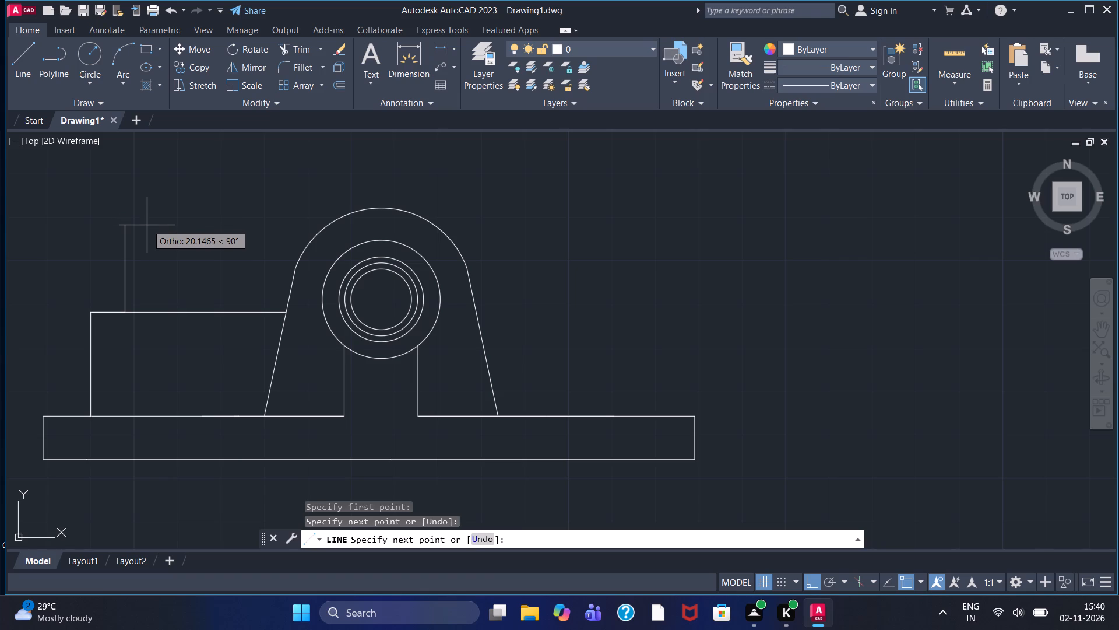
{"action": "key", "text": "Escape"}
Draw a horizontal line from the top of the bracket's arc leftwards to above the base plate's left end.
{"action": "left_click", "coordinate": [10, 63]}
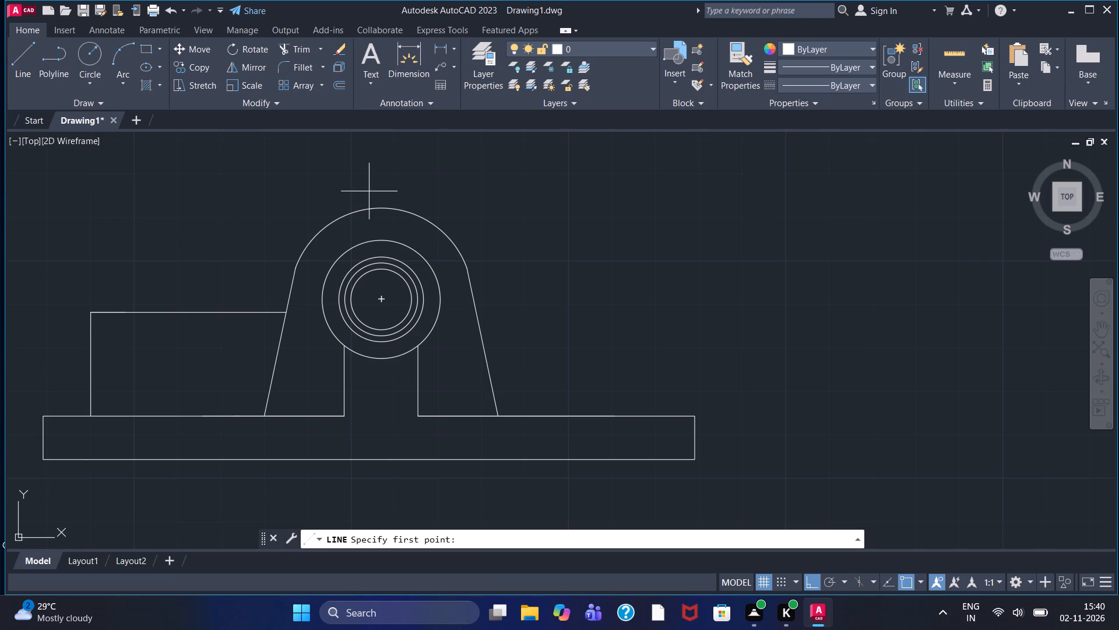
{"action": "left_click_drag", "start_coordinate": [379, 207], "coordinate": [350, 209]}
{"action": "left_click", "coordinate": [41, 251]}
{"action": "key", "text": "Escape"}
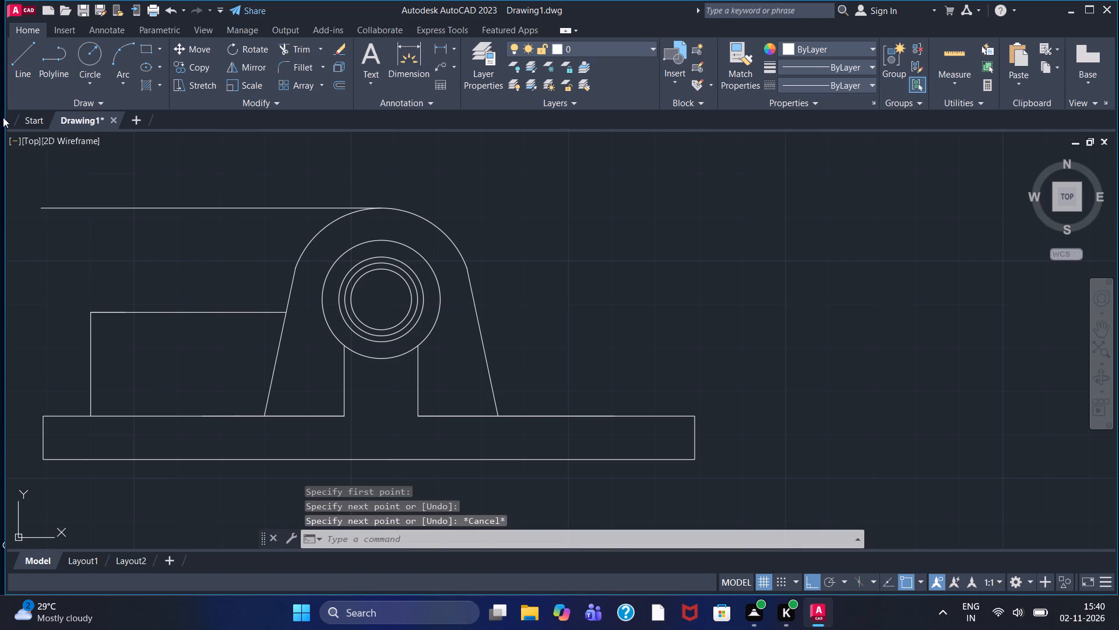
Draw connected lines from the short line's end up past the upper horizontal line, about 25 units right, and down past the block's top edge.
{"action": "left_click", "coordinate": [18, 75]}
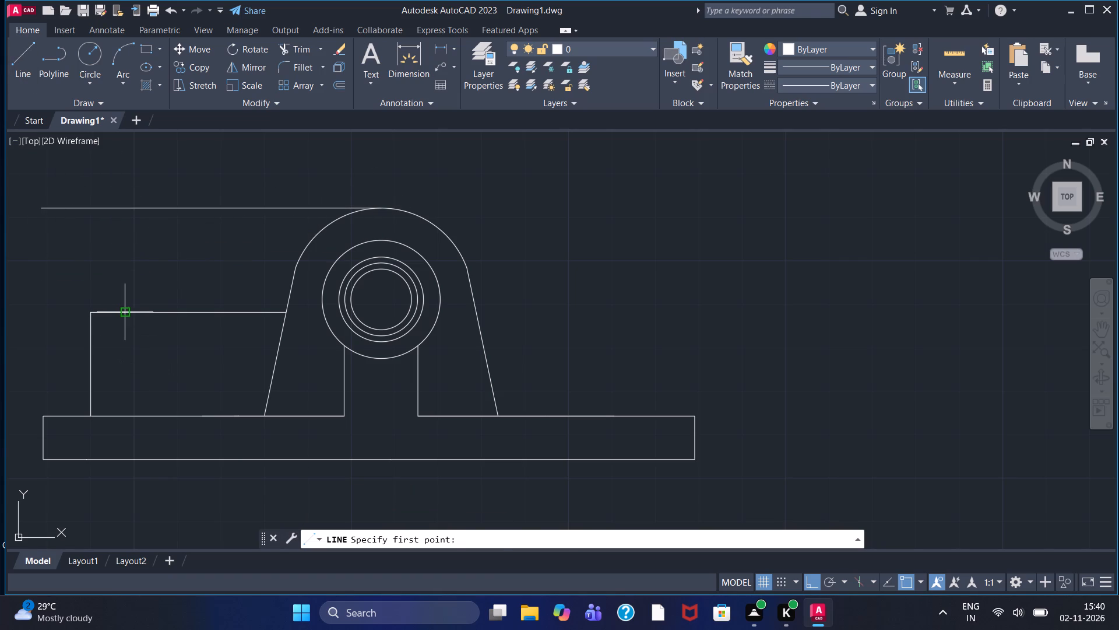
{"action": "left_click", "coordinate": [122, 315]}
{"action": "left_click", "coordinate": [135, 199]}
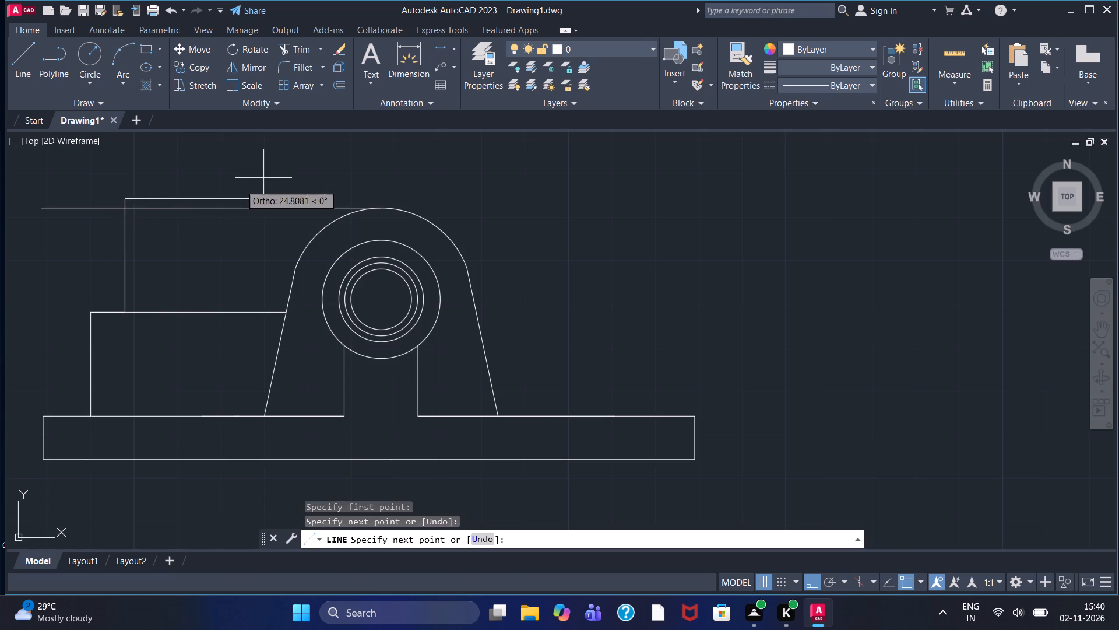
{"action": "left_click", "coordinate": [233, 193]}
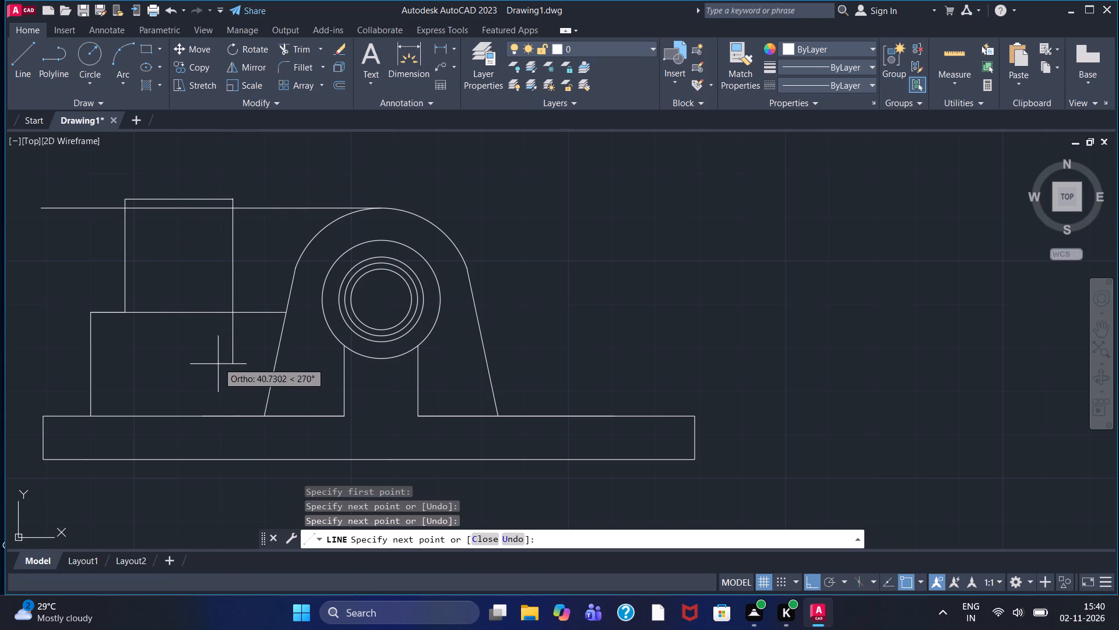
{"action": "left_click", "coordinate": [219, 347]}
{"action": "key", "text": "Escape"}
Trim the upper rectangle's overshoots below the block's top edge and above the long horizontal line, plus that line's stub past its left side.
{"action": "left_click", "coordinate": [282, 45]}
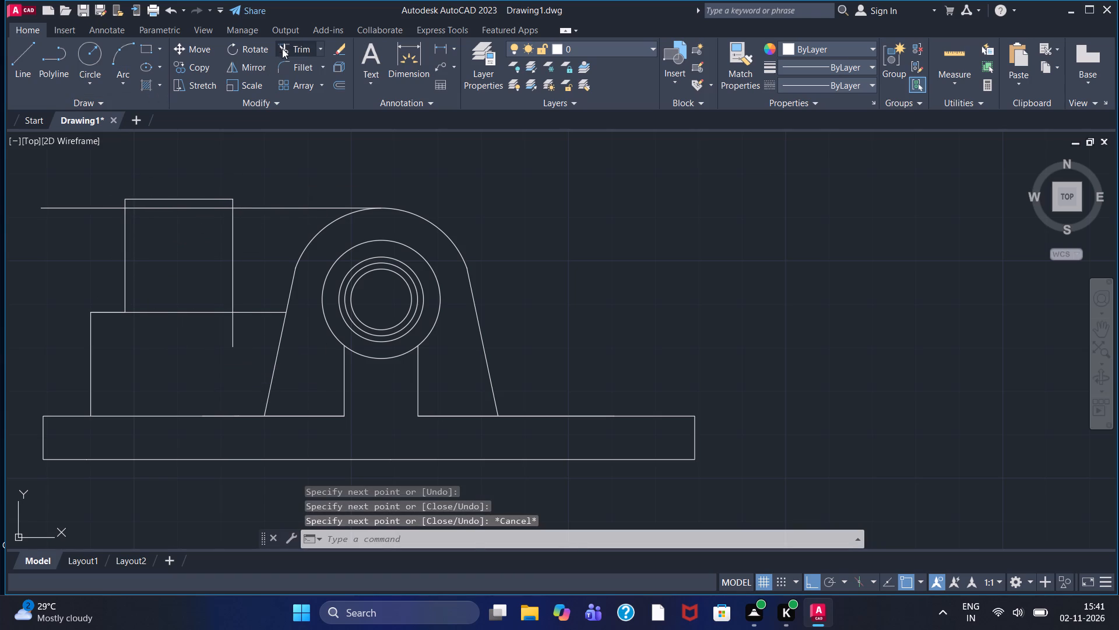
{"action": "left_click", "coordinate": [236, 331]}
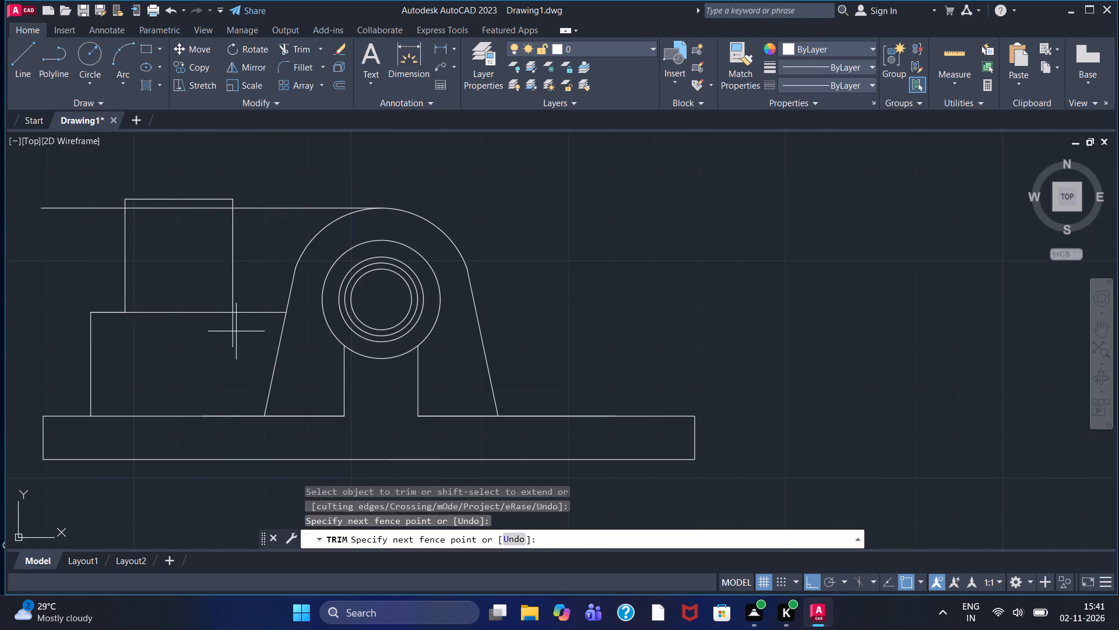
{"action": "left_click", "coordinate": [206, 334]}
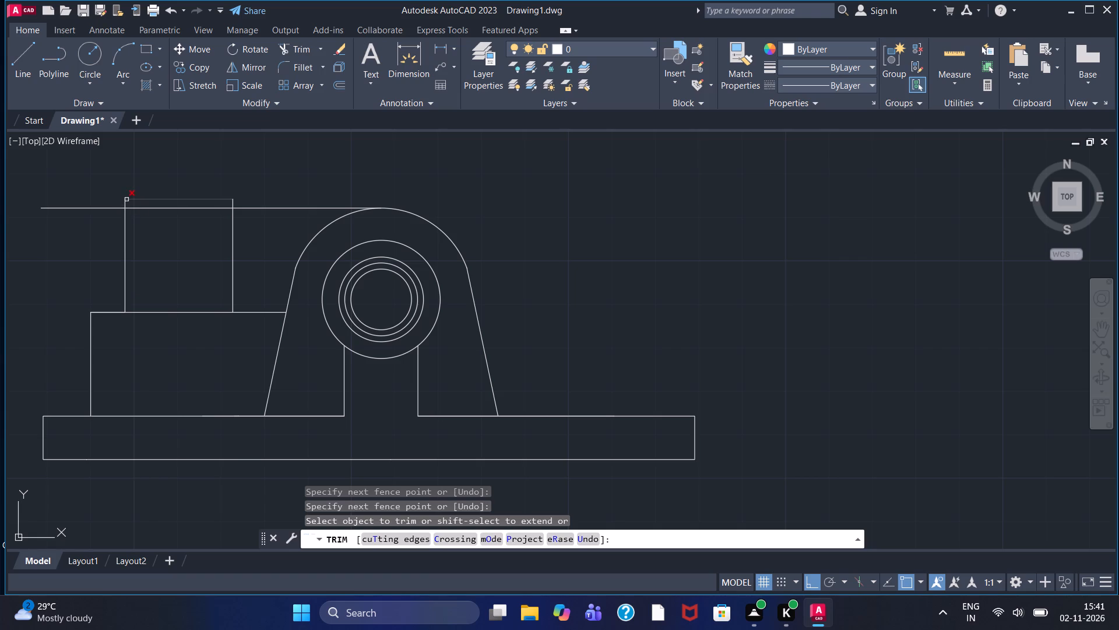
{"action": "left_click_drag", "start_coordinate": [111, 193], "coordinate": [107, 233]}
{"action": "scroll", "coordinate": [114, 206], "scroll_direction": "up", "scroll_amount": 3}
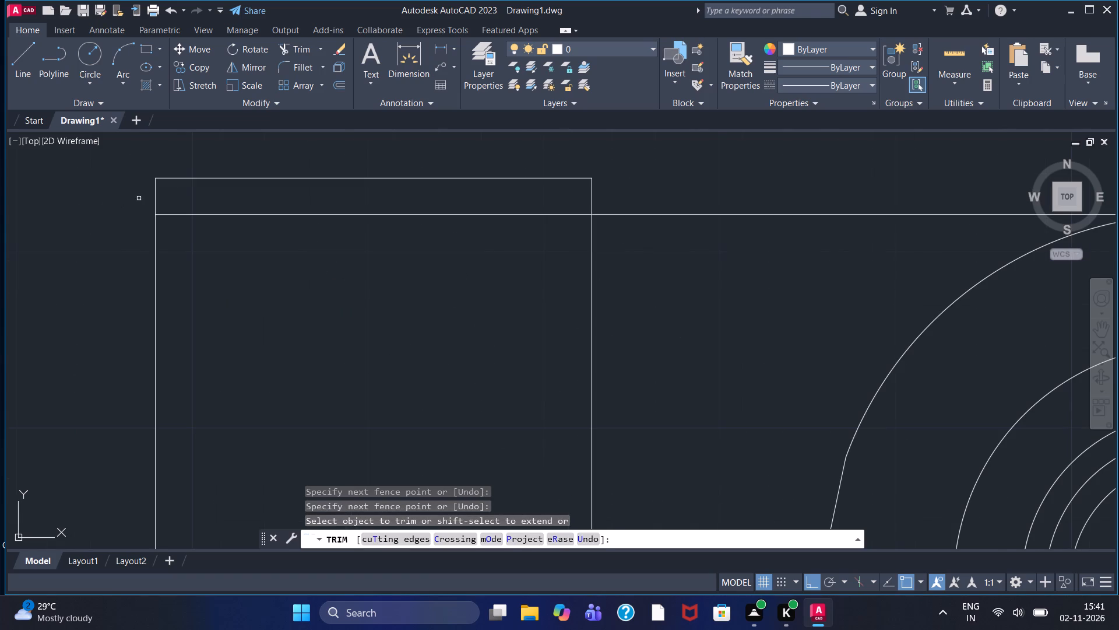
{"action": "left_click_drag", "start_coordinate": [139, 198], "coordinate": [580, 183]}
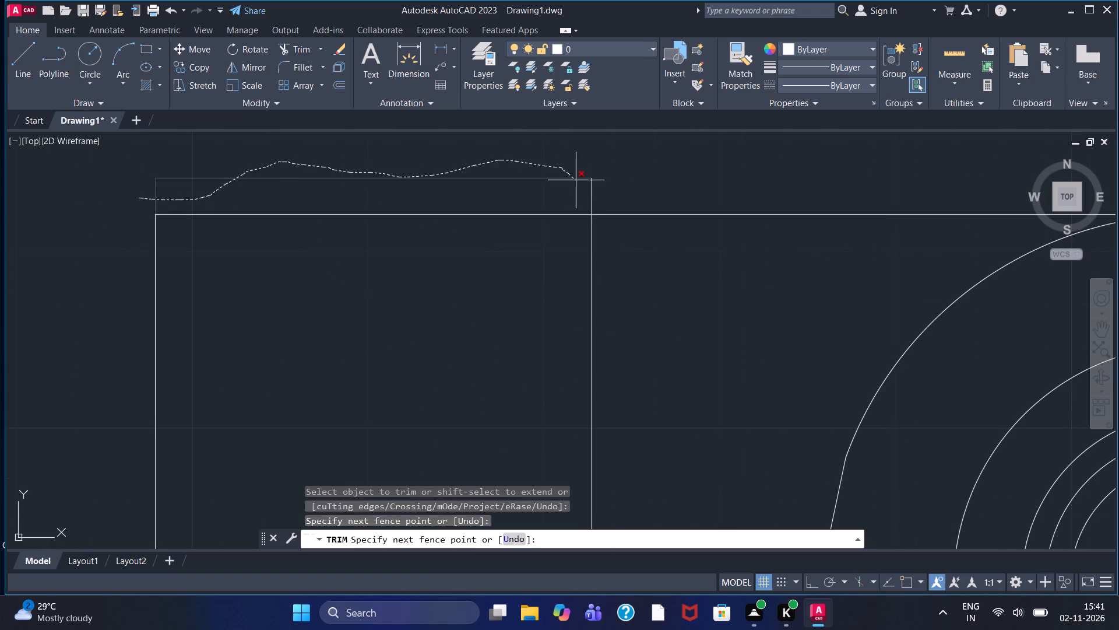
{"action": "left_click_drag", "start_coordinate": [580, 183], "coordinate": [597, 188]}
{"action": "key", "text": "Escape"}
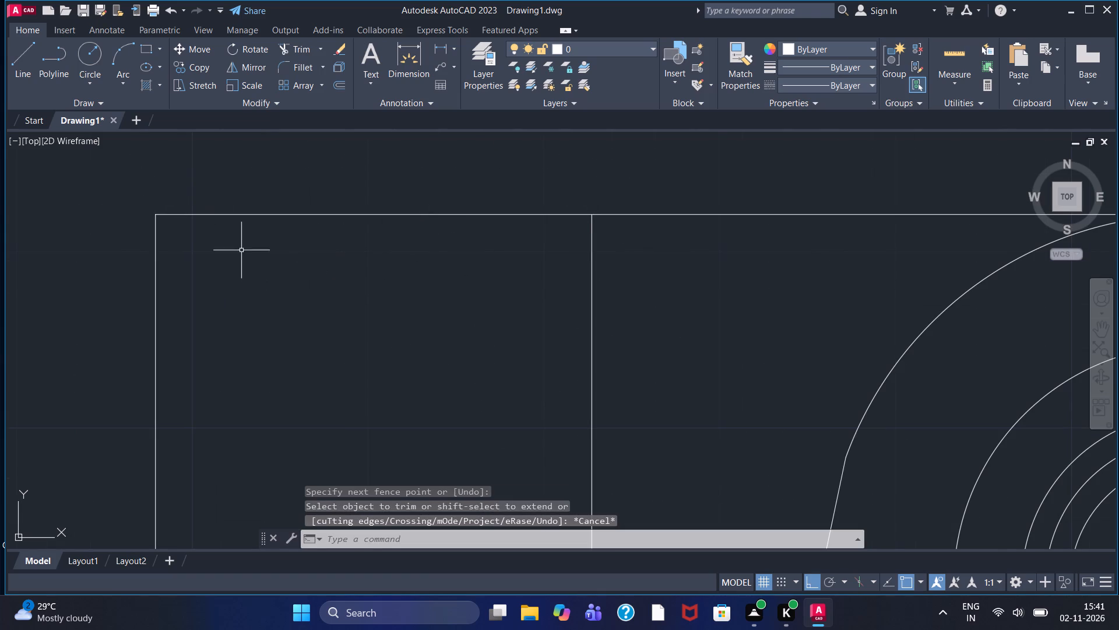
Trim the horizontal line between the upper rectangle's right side and the top of the bracket's arc.
{"action": "scroll", "coordinate": [270, 270], "scroll_direction": "down", "scroll_amount": 1}
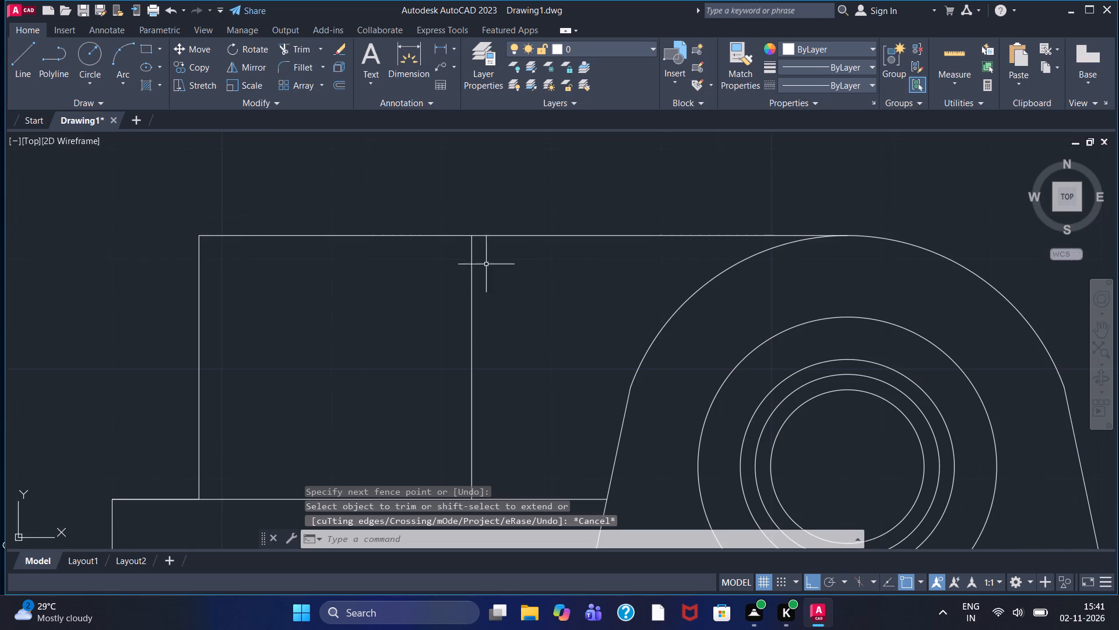
{"action": "left_click", "coordinate": [297, 51]}
{"action": "left_click_drag", "start_coordinate": [542, 296], "coordinate": [541, 201]}
{"action": "scroll", "coordinate": [539, 204], "scroll_direction": "down", "scroll_amount": 1}
{"action": "scroll", "coordinate": [547, 281], "scroll_direction": "down", "scroll_amount": 1}
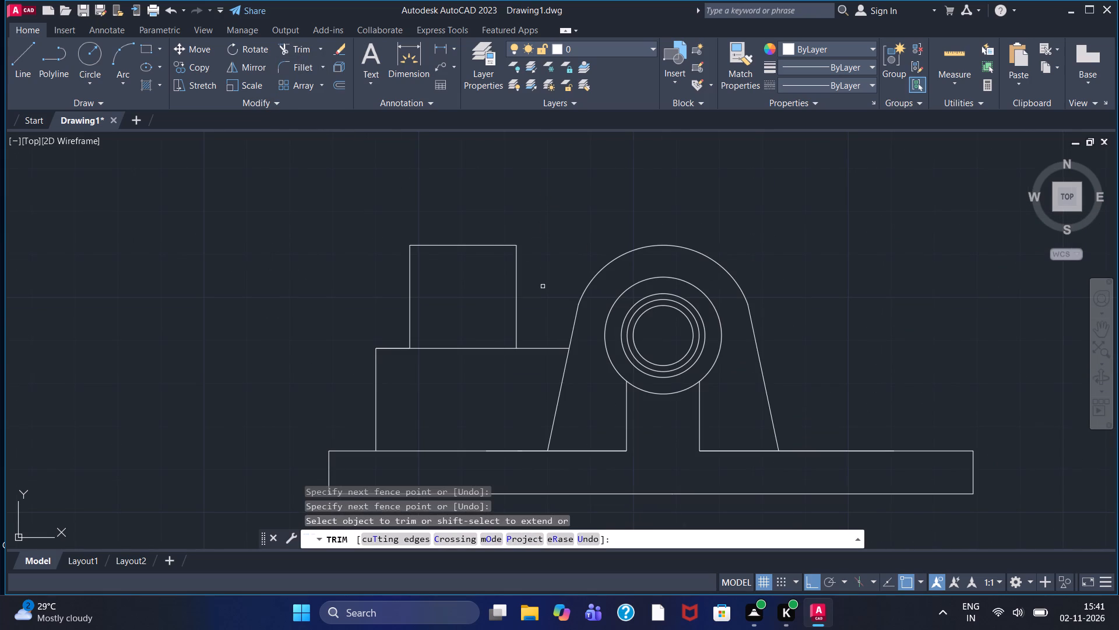
Add a center mark to the largest full circle of the bracket's concentric circles.
{"action": "key", "text": "Escape"}
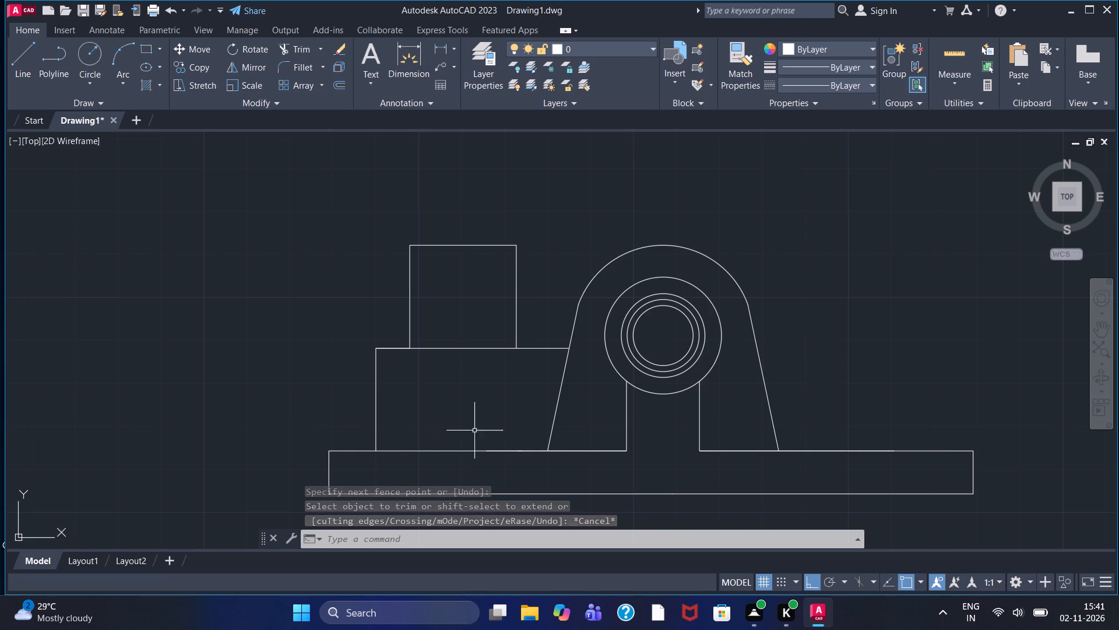
{"action": "middle_click_drag", "start_coordinate": [456, 397], "coordinate": [171, 367]}
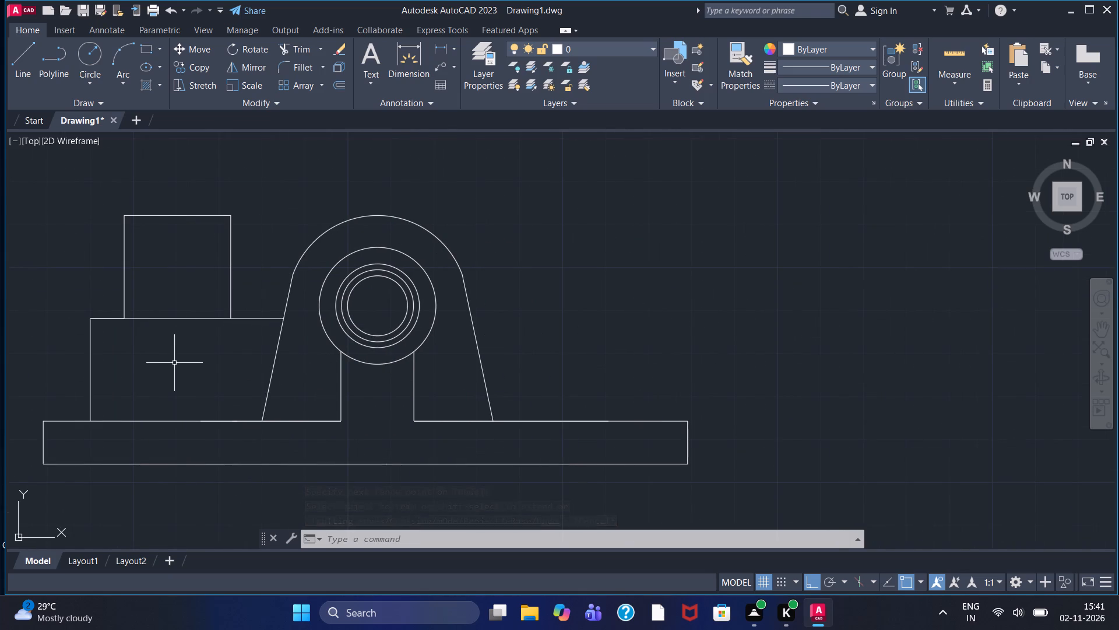
{"action": "key", "text": "Escape"}
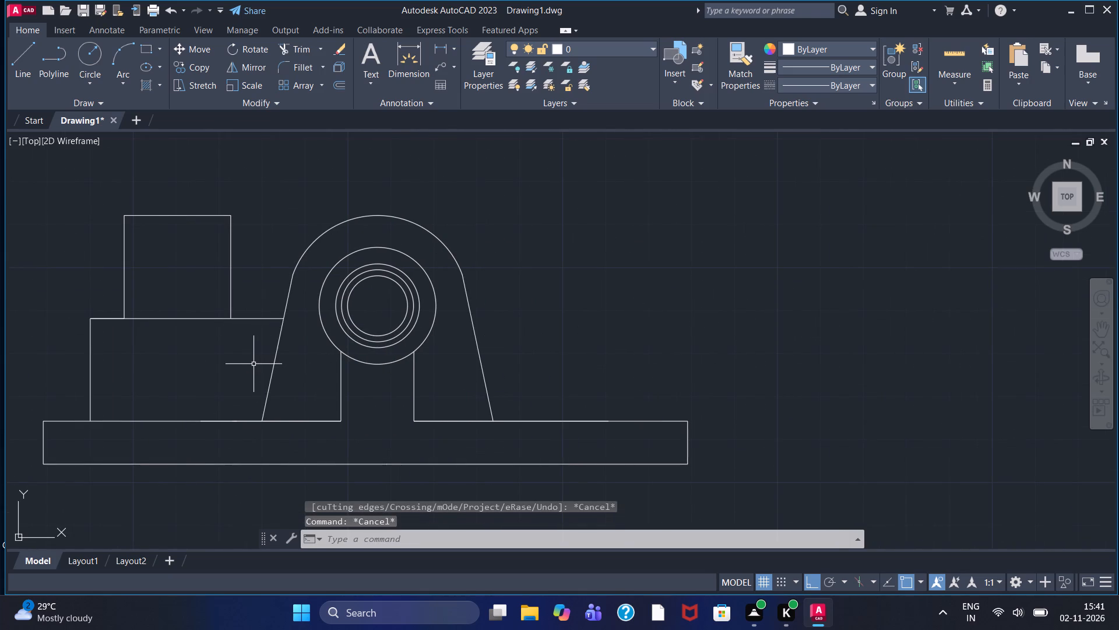
{"action": "type", "text": "cmm"}
{"action": "key", "text": "Return"}
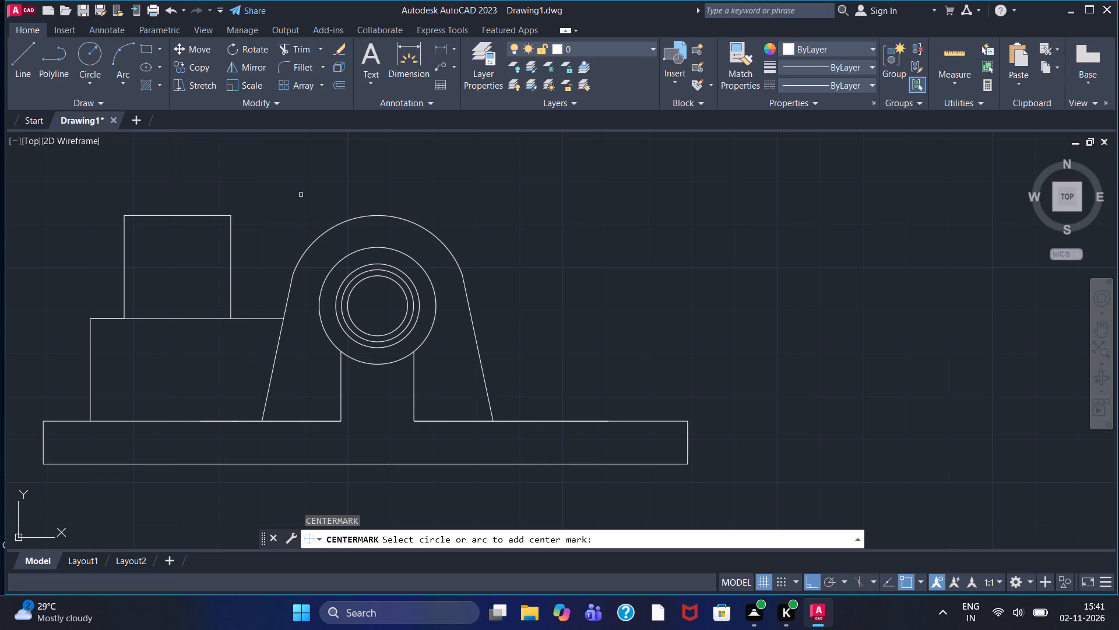
{"action": "left_click", "coordinate": [364, 251]}
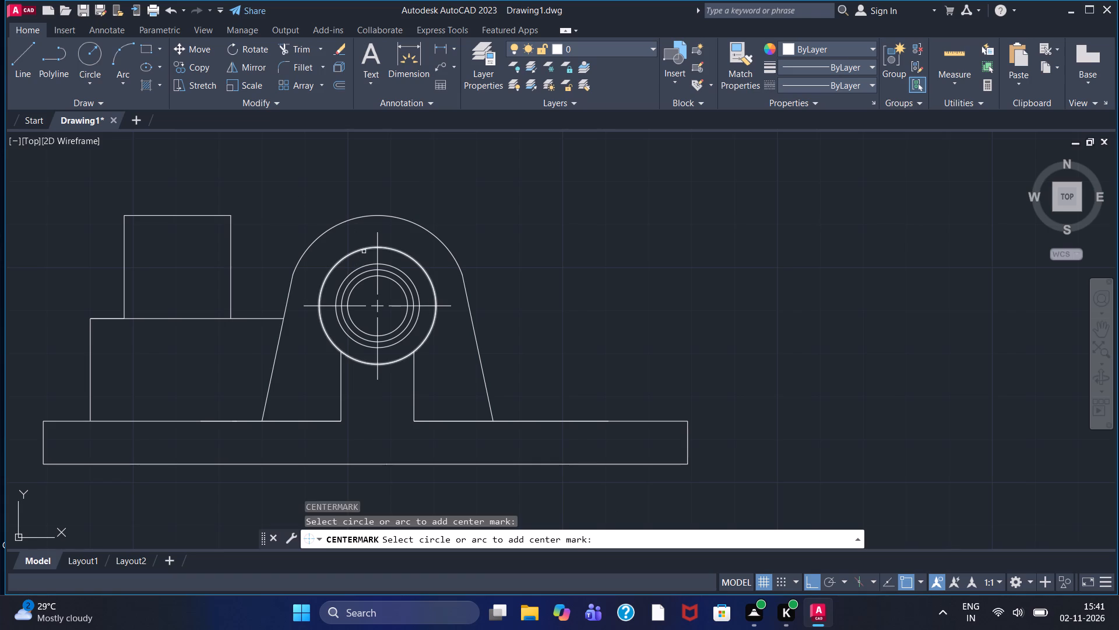
{"action": "key", "text": "Escape"}
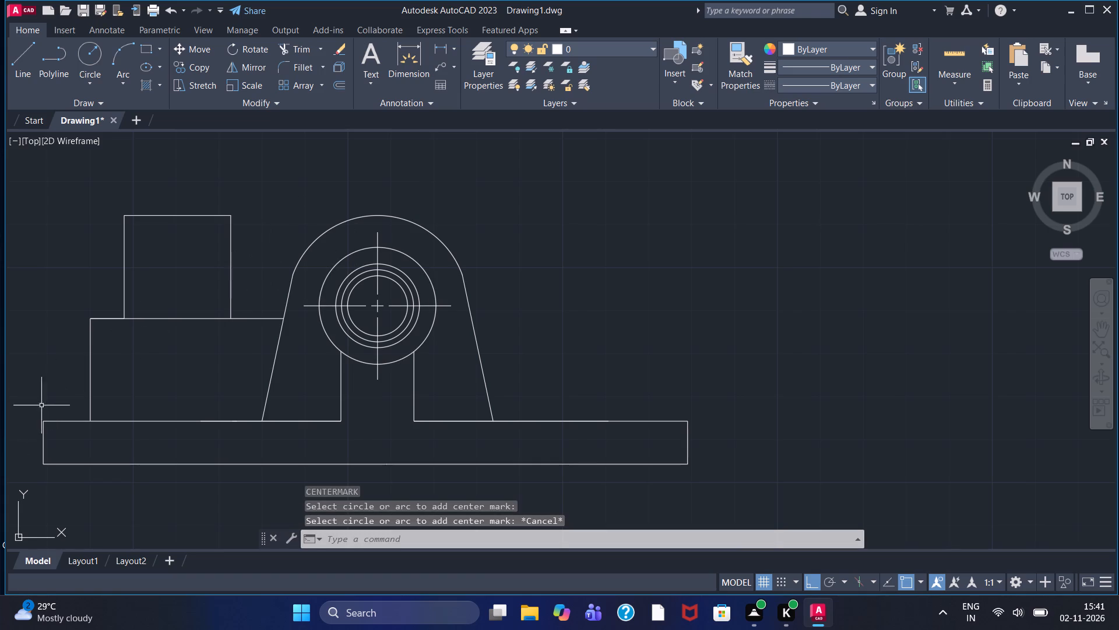
Draw three connected slanted lines from the foot of the bracket's right tapered side, outward and up, then back to the top of the arc.
{"action": "left_click", "coordinate": [21, 63]}
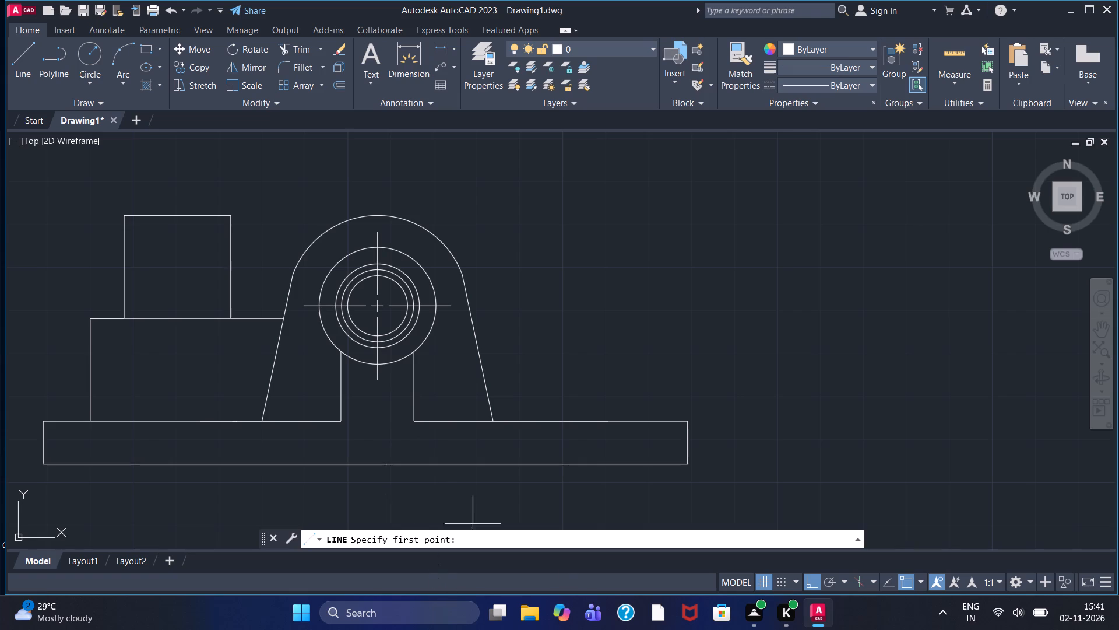
{"action": "left_click_drag", "start_coordinate": [491, 423], "coordinate": [492, 418]}
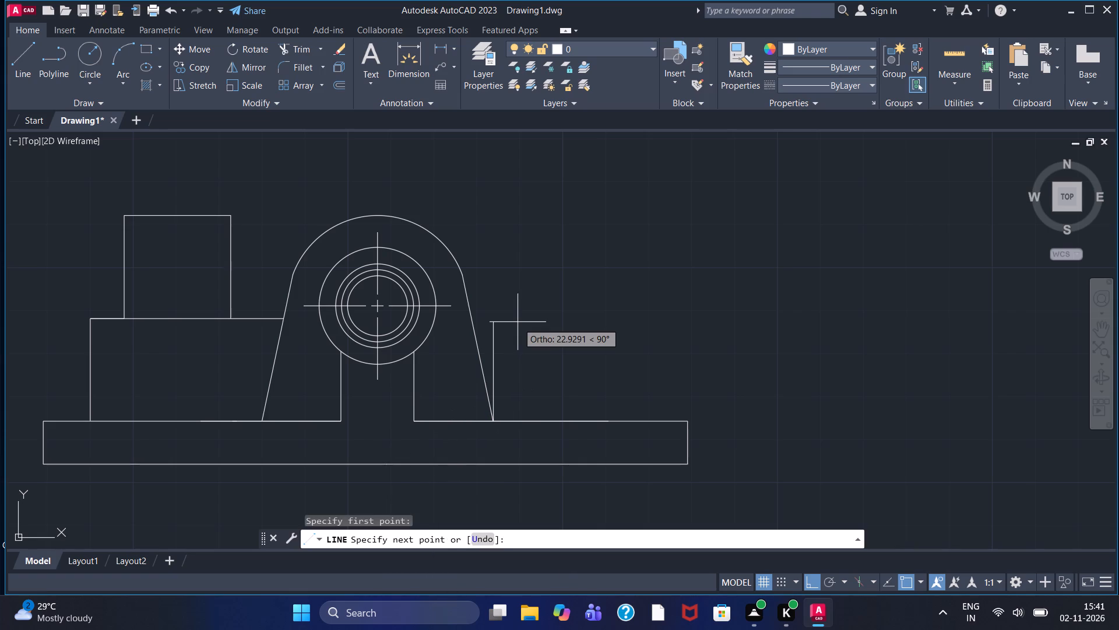
{"action": "key", "text": "F8"}
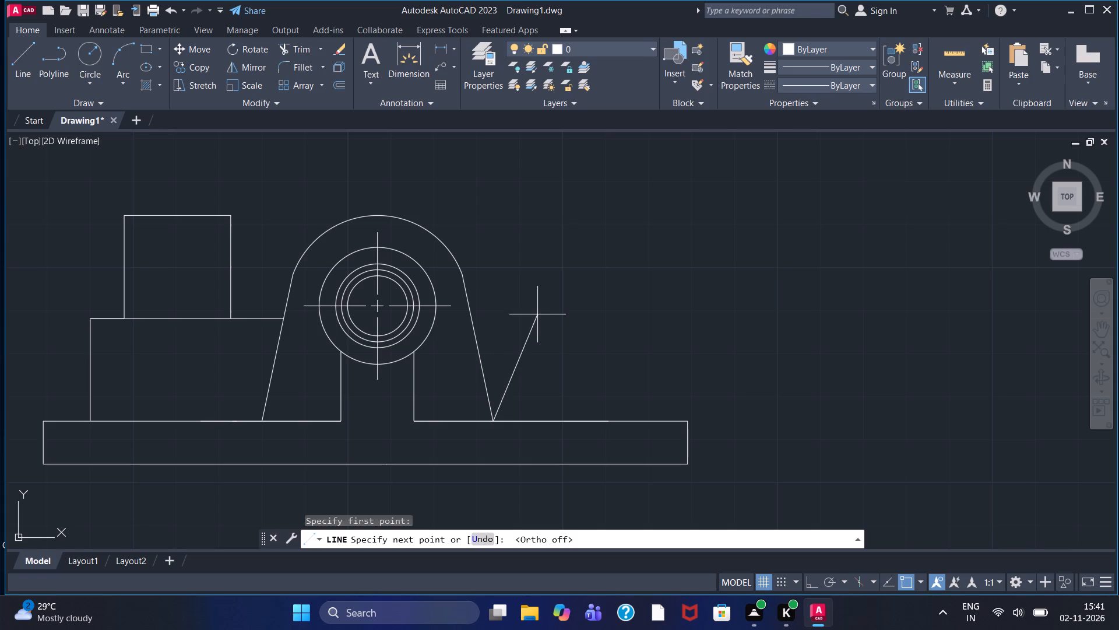
{"action": "left_click", "coordinate": [537, 314]}
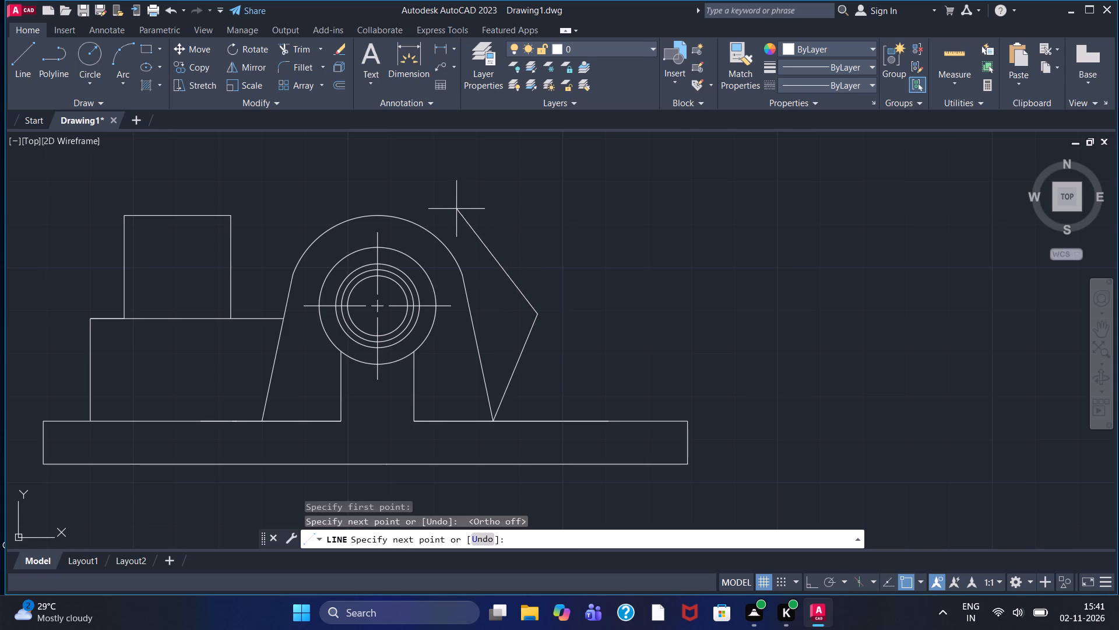
{"action": "left_click", "coordinate": [475, 158]}
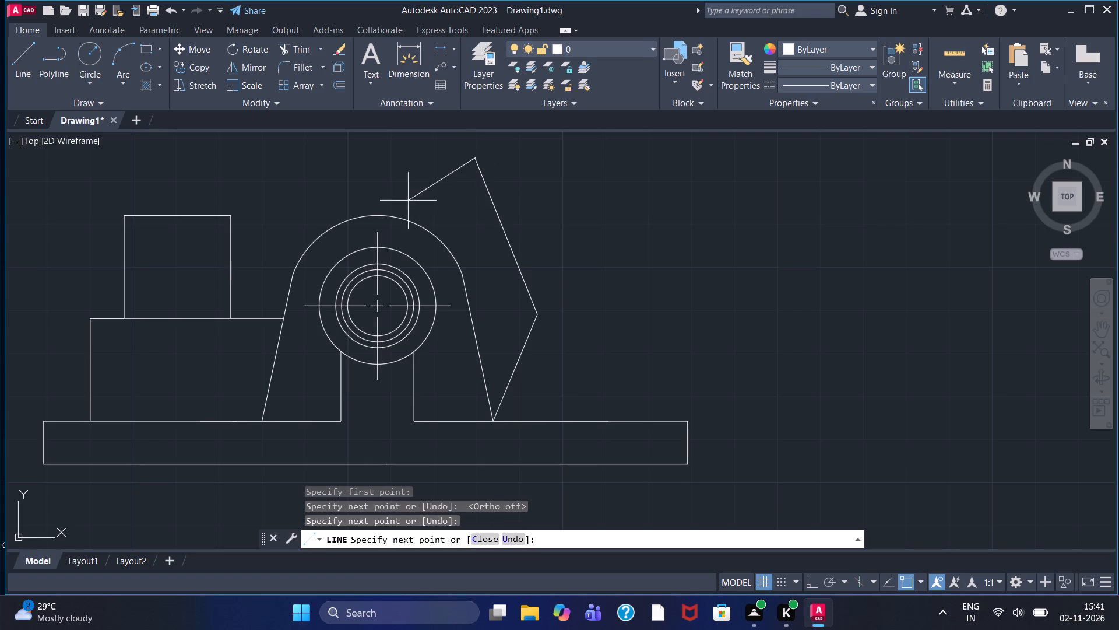
{"action": "left_click", "coordinate": [379, 214]}
{"action": "key", "text": "Escape"}
{"action": "scroll", "coordinate": [379, 214], "scroll_direction": "down", "scroll_amount": 1}
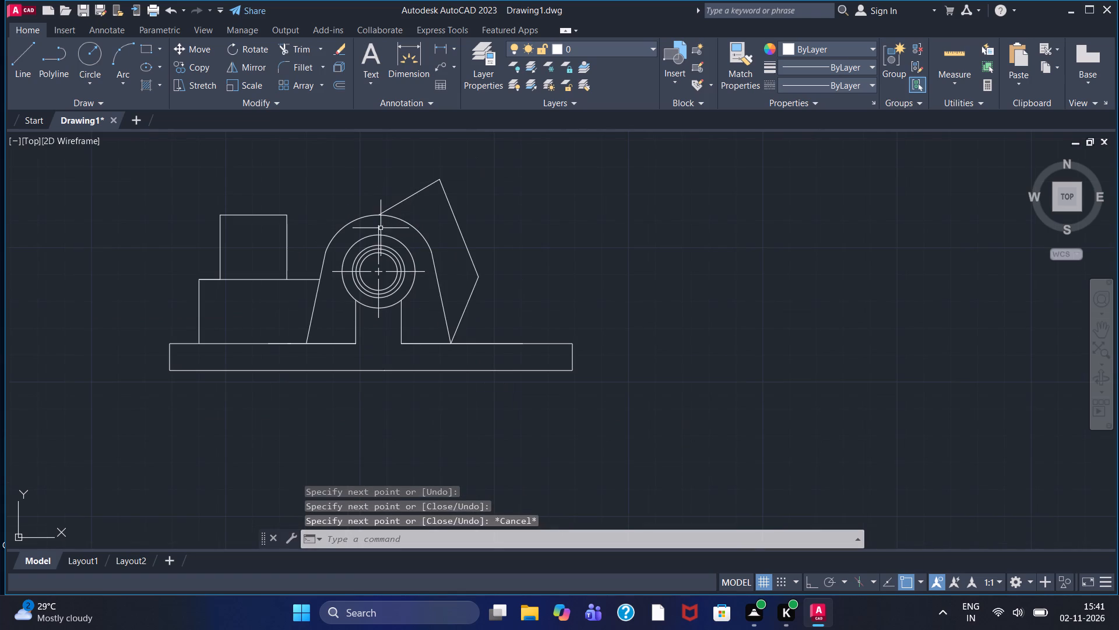
Draw connected orthogonal lines zigzagging across the base plate's right end: about 23 units down, right, up past the plate, about 10 right, and down past it.
{"action": "middle_click_drag", "start_coordinate": [515, 297], "coordinate": [435, 323]}
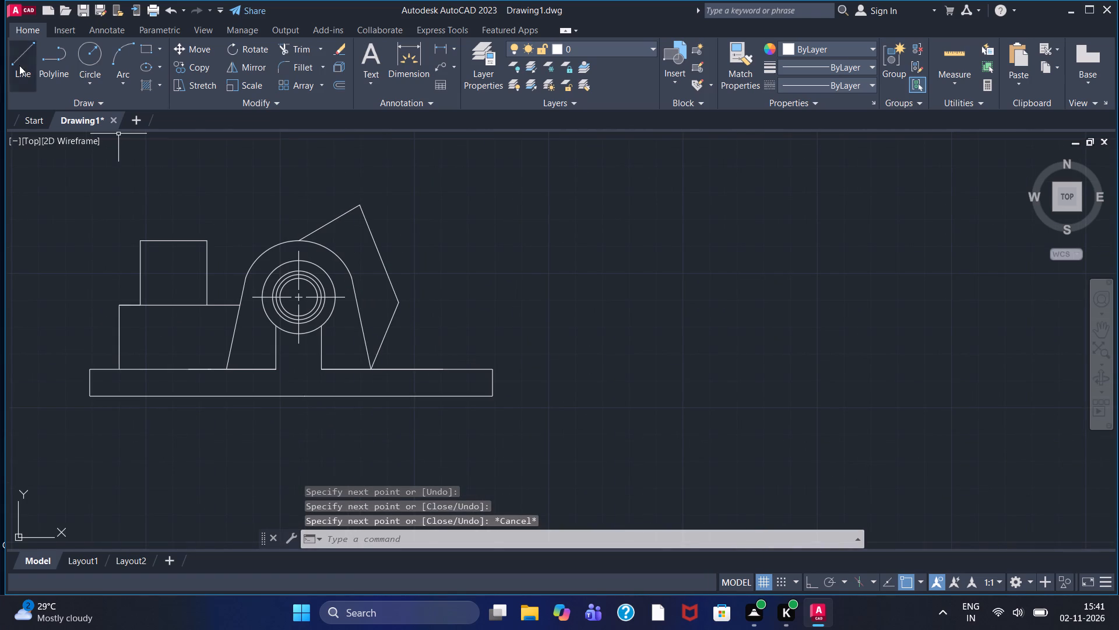
{"action": "left_click", "coordinate": [19, 65]}
{"action": "key", "text": "F8"}
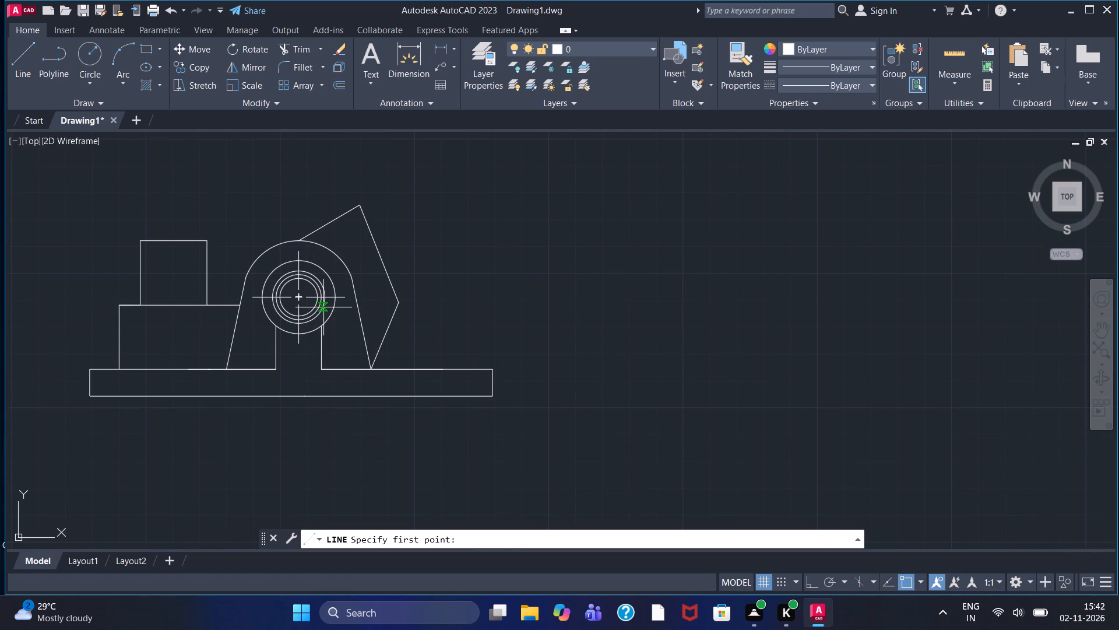
{"action": "scroll", "coordinate": [370, 439], "scroll_direction": "up", "scroll_amount": 1}
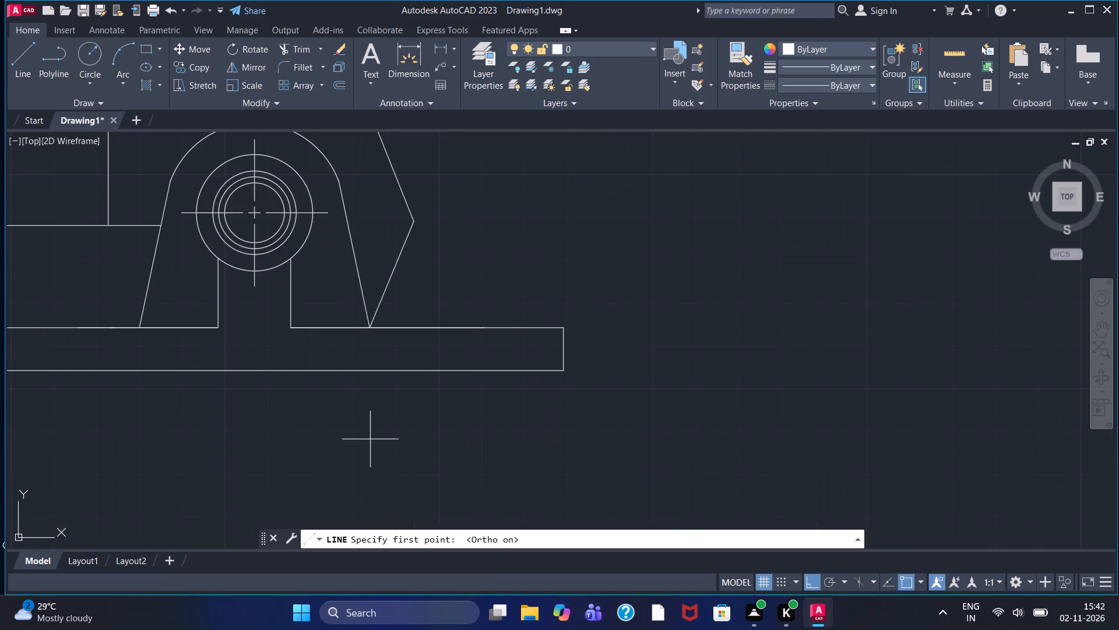
{"action": "middle_click_drag", "start_coordinate": [370, 439], "coordinate": [433, 396]}
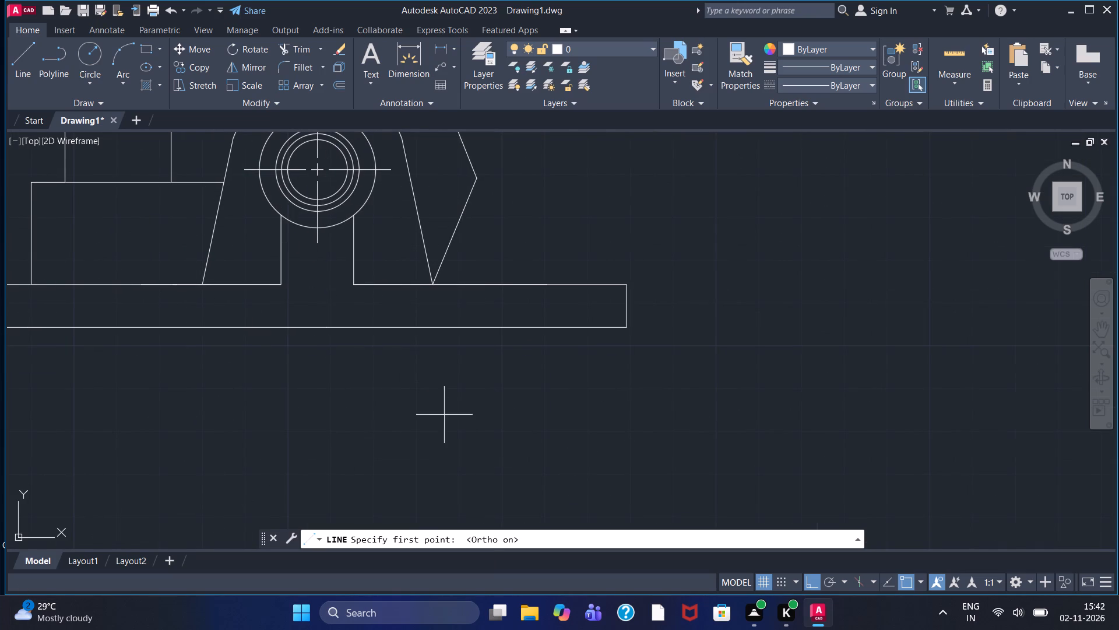
{"action": "left_click", "coordinate": [523, 252]}
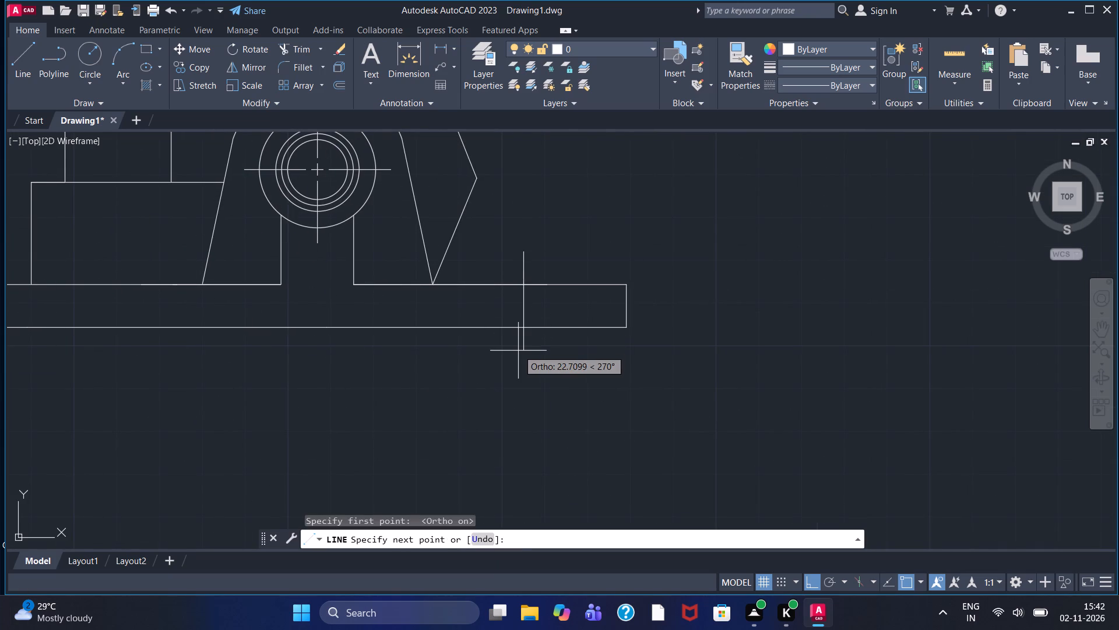
{"action": "left_click", "coordinate": [518, 351]}
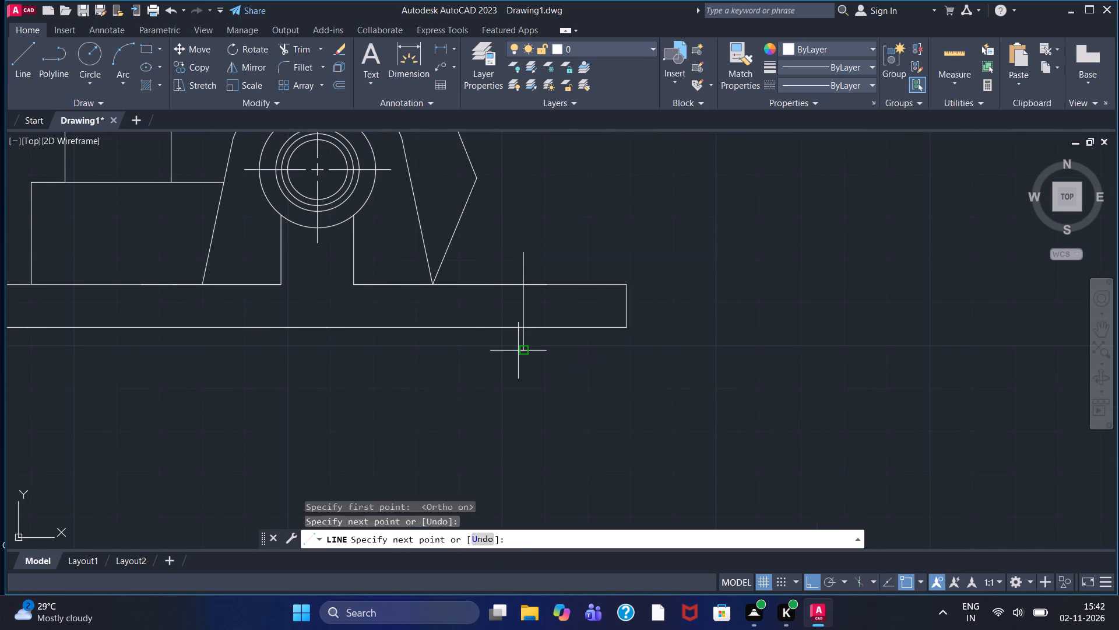
{"action": "left_click_drag", "start_coordinate": [555, 341], "coordinate": [554, 335]}
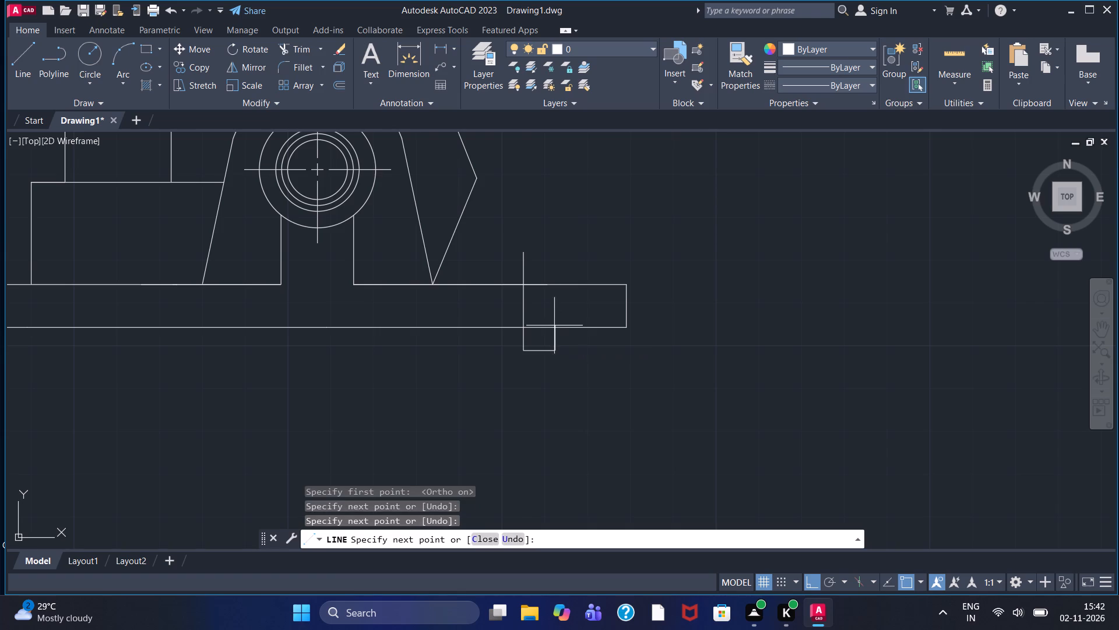
{"action": "left_click", "coordinate": [548, 268]}
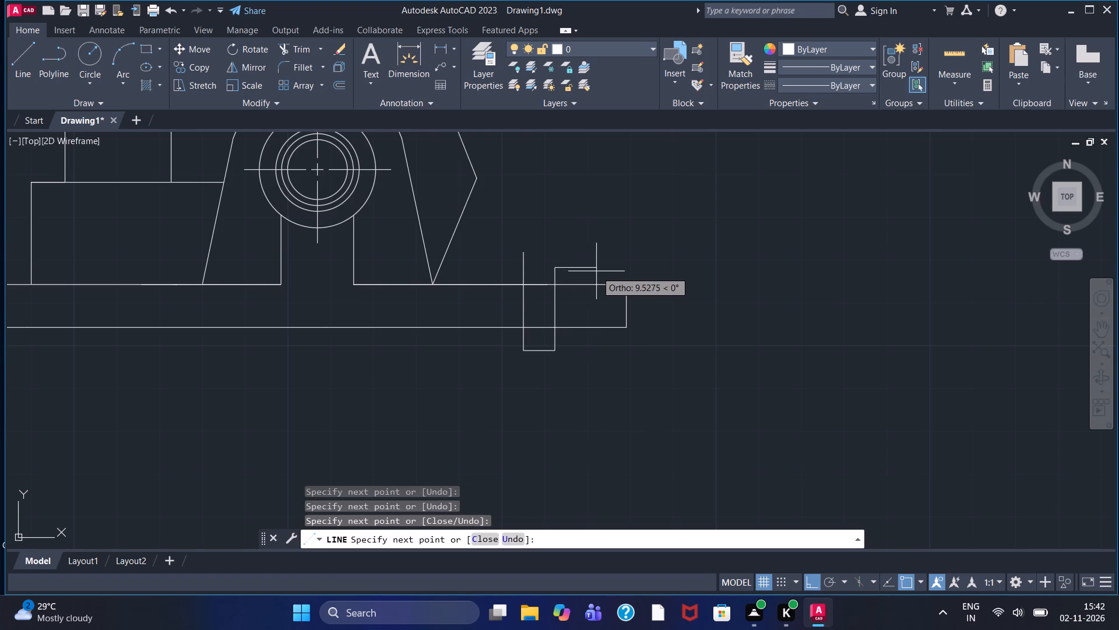
{"action": "left_click", "coordinate": [599, 271]}
{"action": "left_click", "coordinate": [603, 354]}
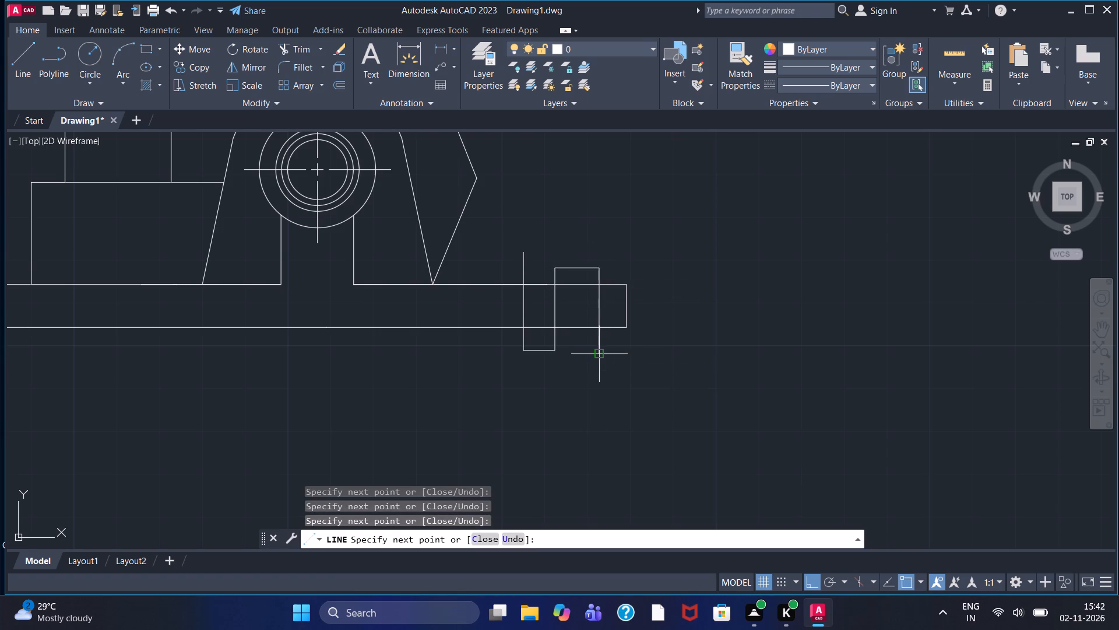
{"action": "key", "text": "Escape"}
Trim the zigzag's portions above and below the base plate, leaving three vertical lines inside the plate's right end.
{"action": "left_click", "coordinate": [279, 52]}
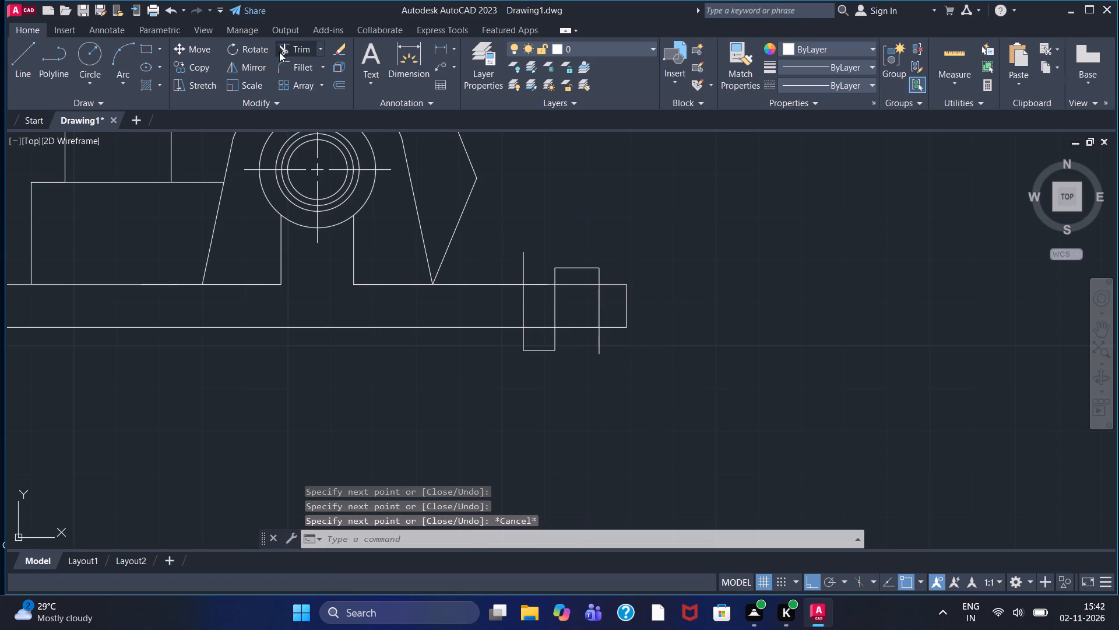
{"action": "left_click_drag", "start_coordinate": [506, 259], "coordinate": [554, 268]}
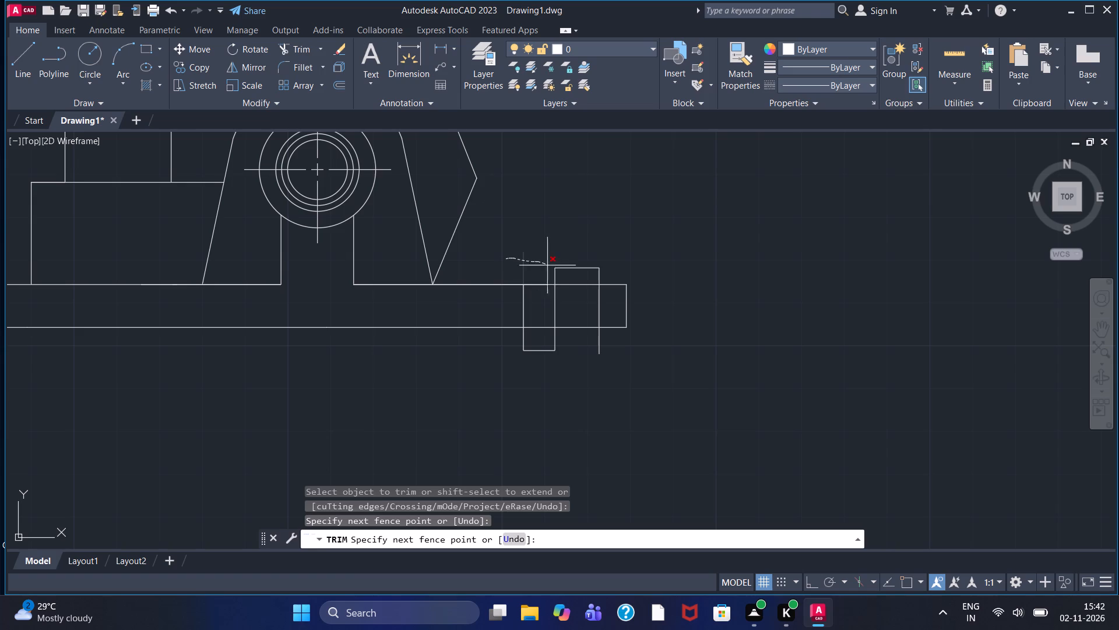
{"action": "left_click_drag", "start_coordinate": [554, 268], "coordinate": [594, 276]}
{"action": "left_click_drag", "start_coordinate": [594, 276], "coordinate": [593, 276]}
{"action": "left_click_drag", "start_coordinate": [517, 344], "coordinate": [613, 342]}
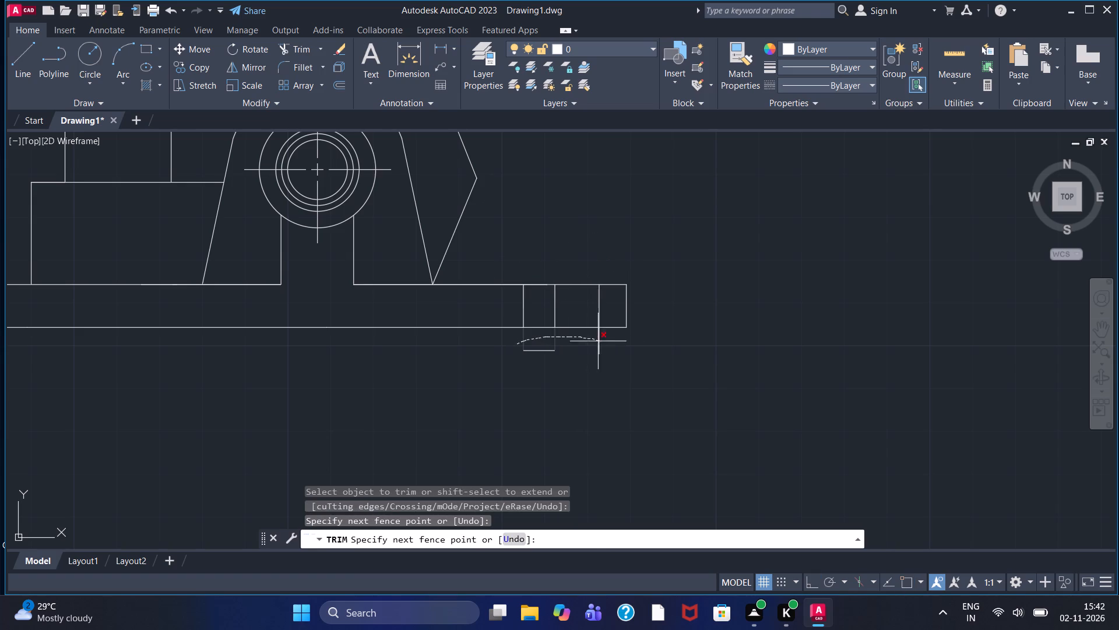
{"action": "left_click_drag", "start_coordinate": [613, 342], "coordinate": [618, 344]}
{"action": "left_click_drag", "start_coordinate": [554, 345], "coordinate": [522, 369]}
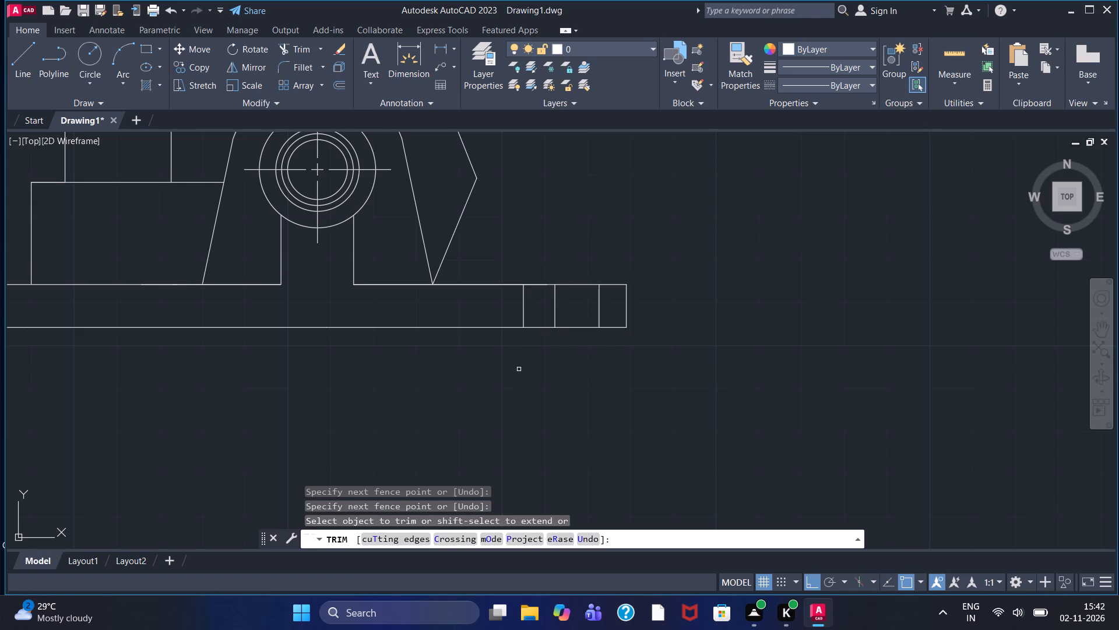
Draw a vertical line about 36 units long in the center linetype, midway between the two rightmost inner verticals, crossing the base plate.
{"action": "left_click", "coordinate": [27, 69]}
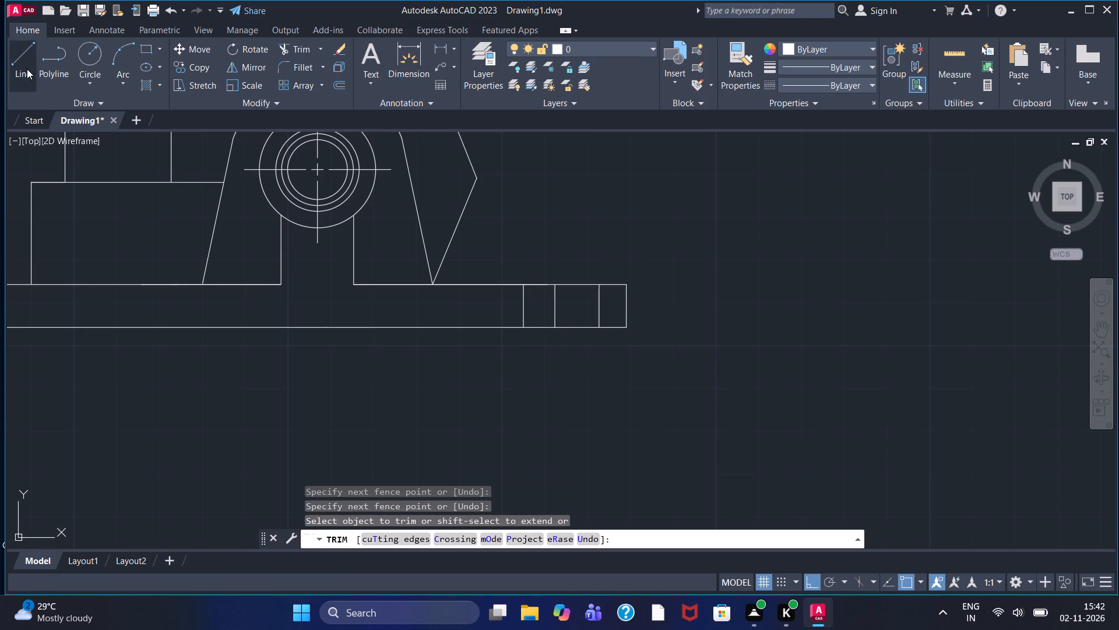
{"action": "left_click", "coordinate": [851, 84]}
{"action": "left_click", "coordinate": [833, 136]}
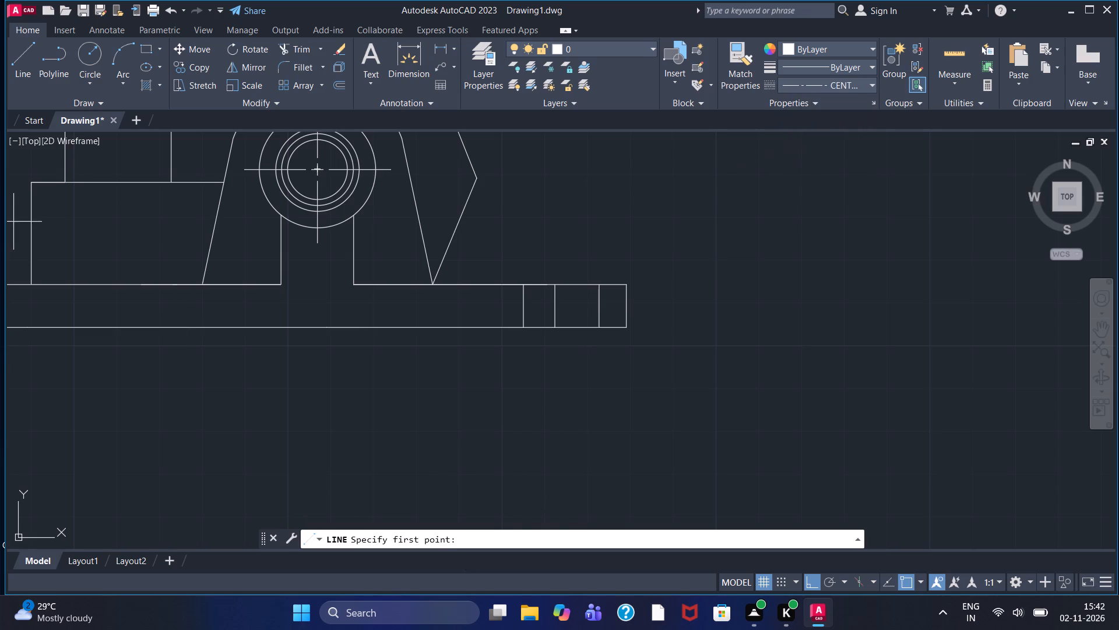
{"action": "left_click", "coordinate": [37, 78]}
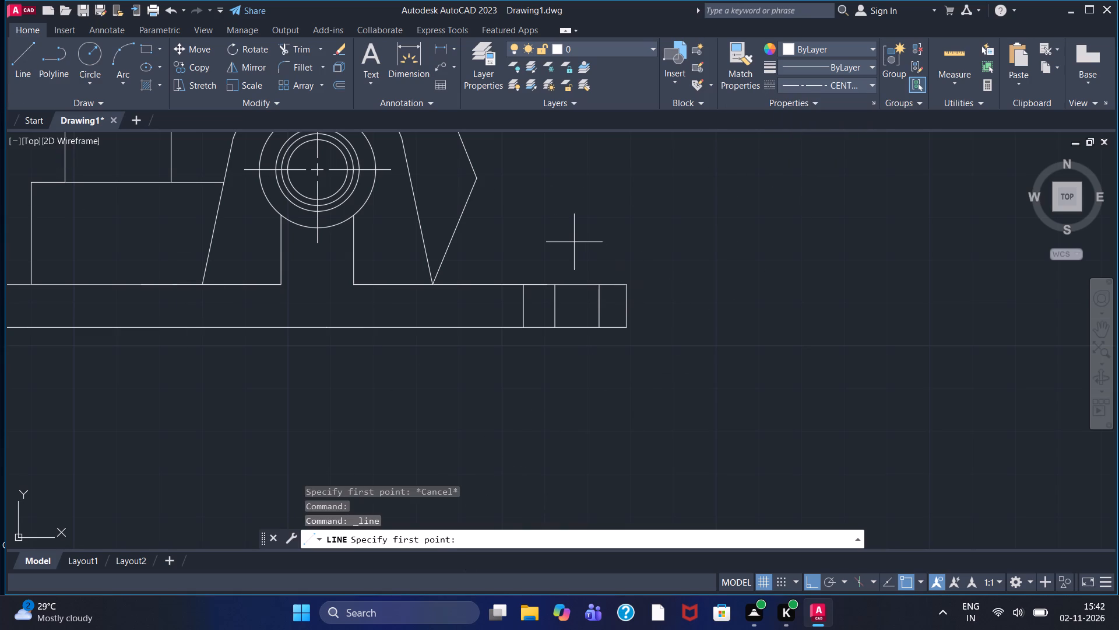
{"action": "left_click", "coordinate": [576, 242]}
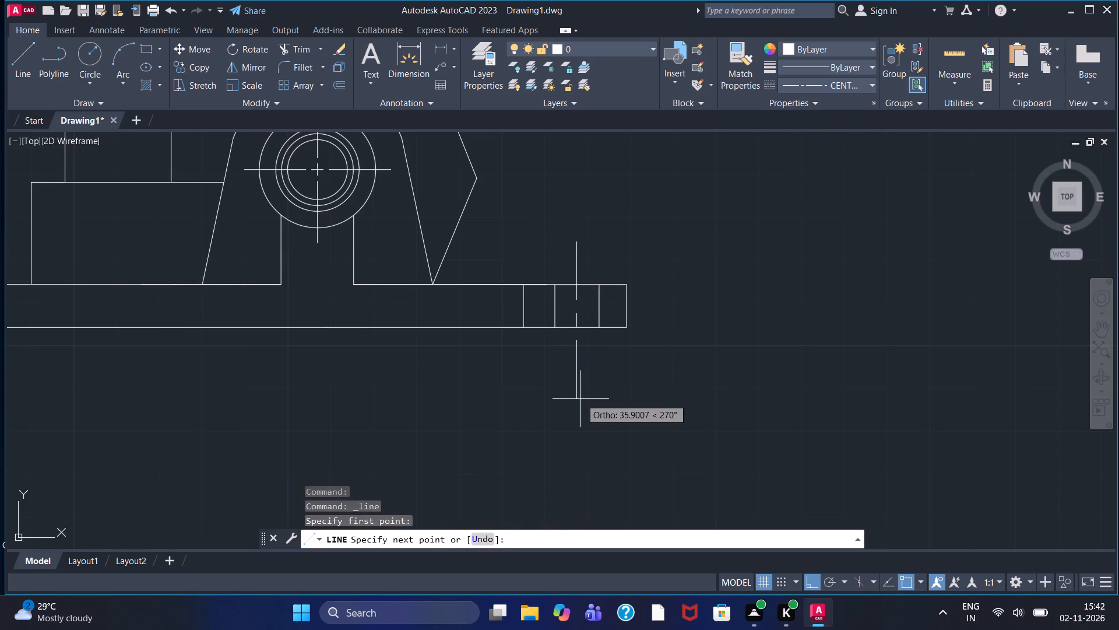
{"action": "left_click", "coordinate": [580, 399]}
{"action": "key", "text": "Escape"}
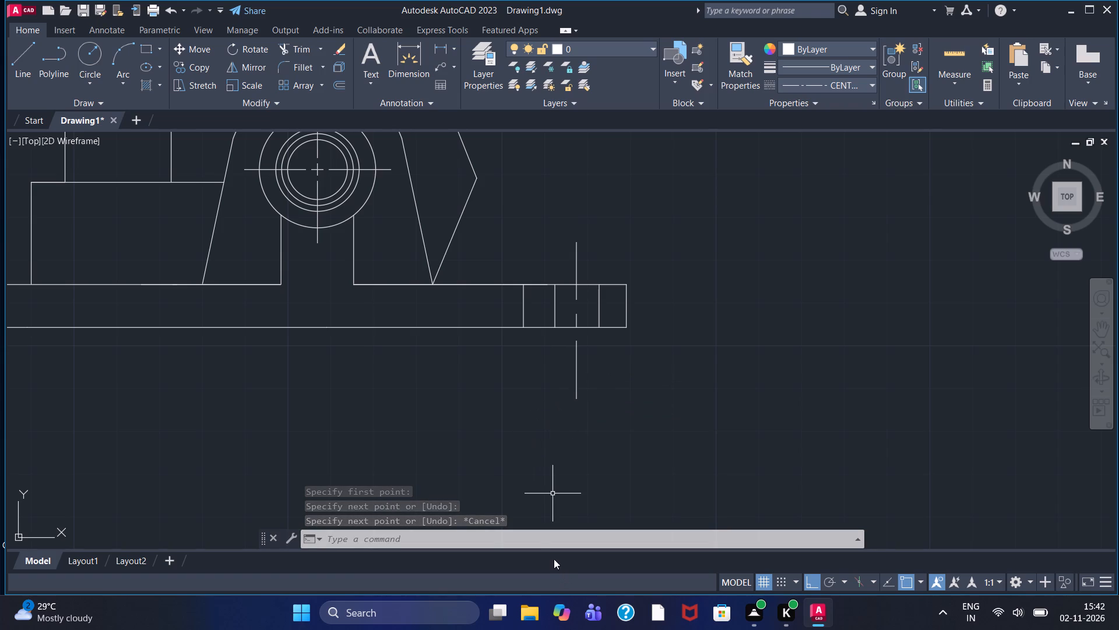
Hatch the two regions flanking the hole at the base plate's right end with pattern ANSI31 at scale 0.73.
{"action": "left_click", "coordinate": [146, 84]}
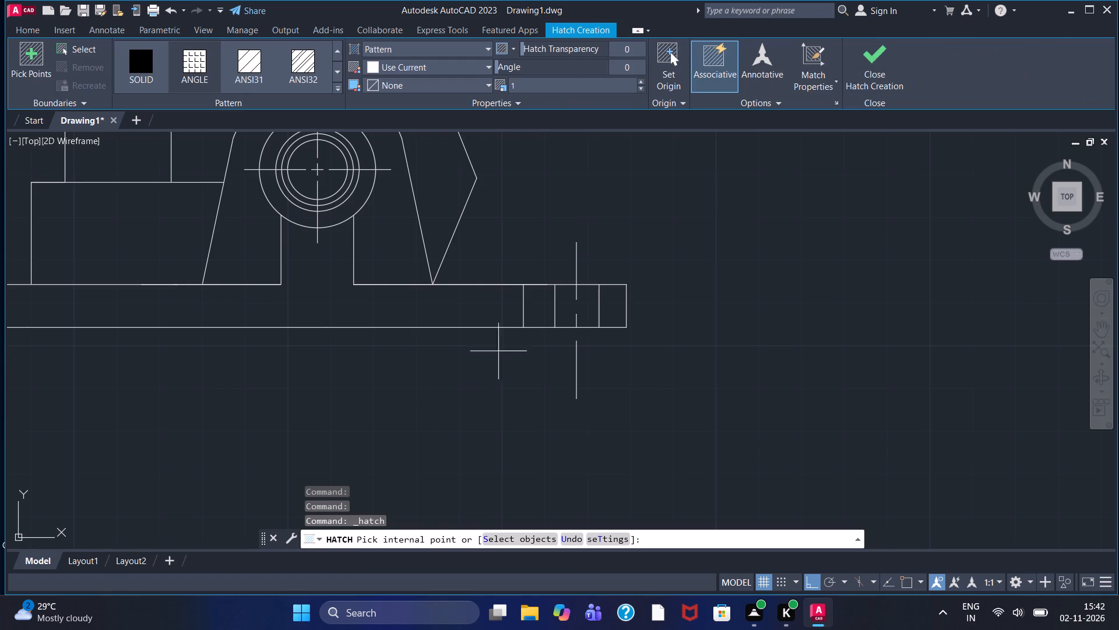
{"action": "left_click", "coordinate": [244, 71]}
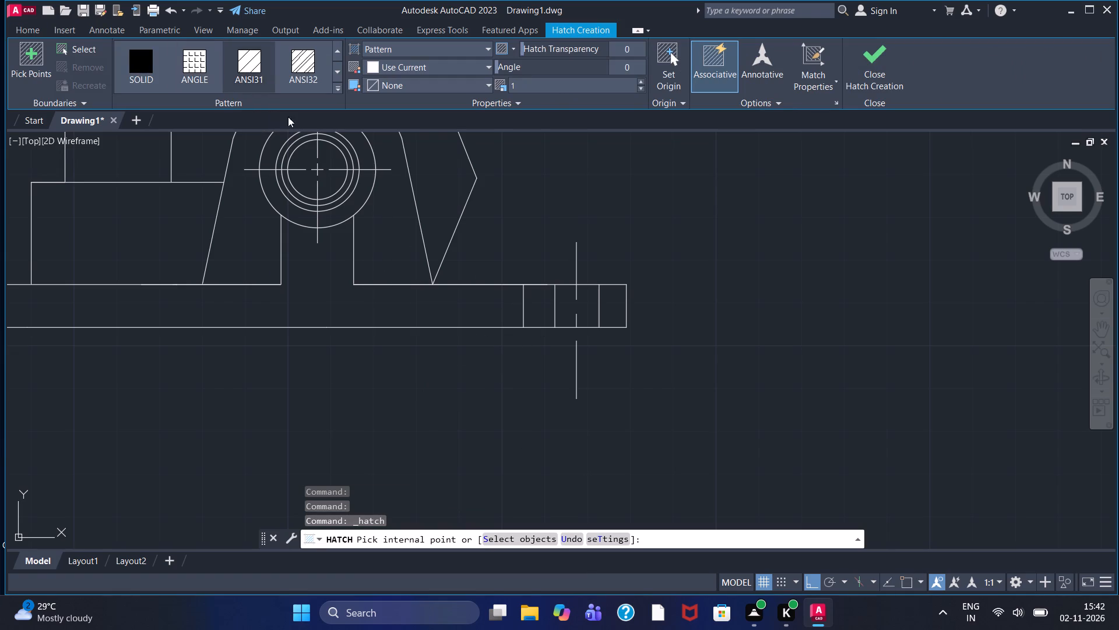
{"action": "left_click", "coordinate": [537, 307]}
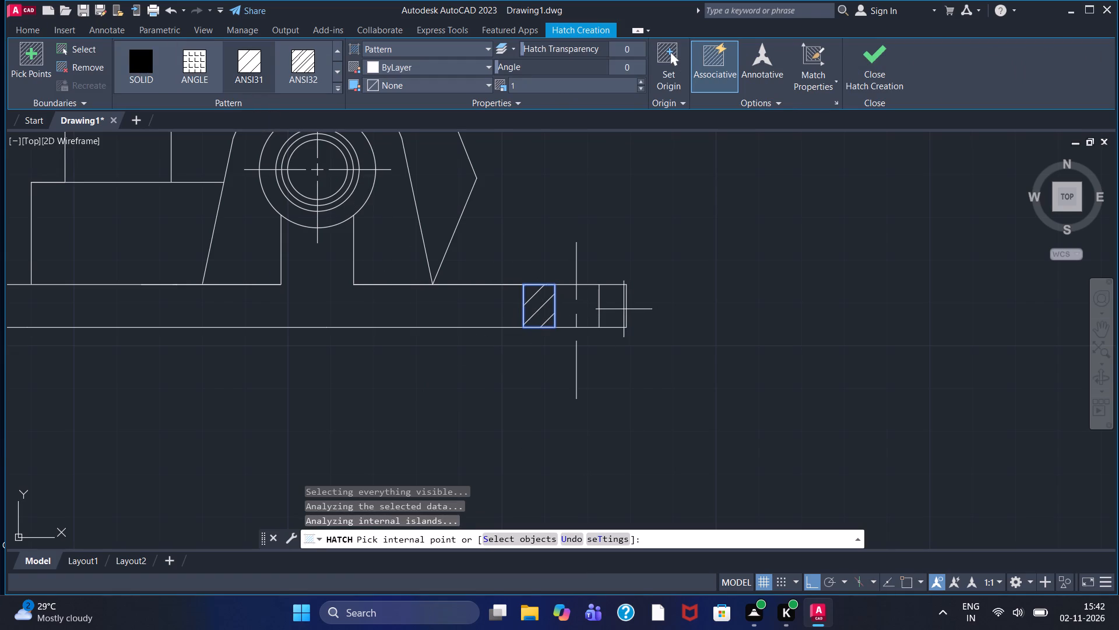
{"action": "left_click", "coordinate": [614, 310]}
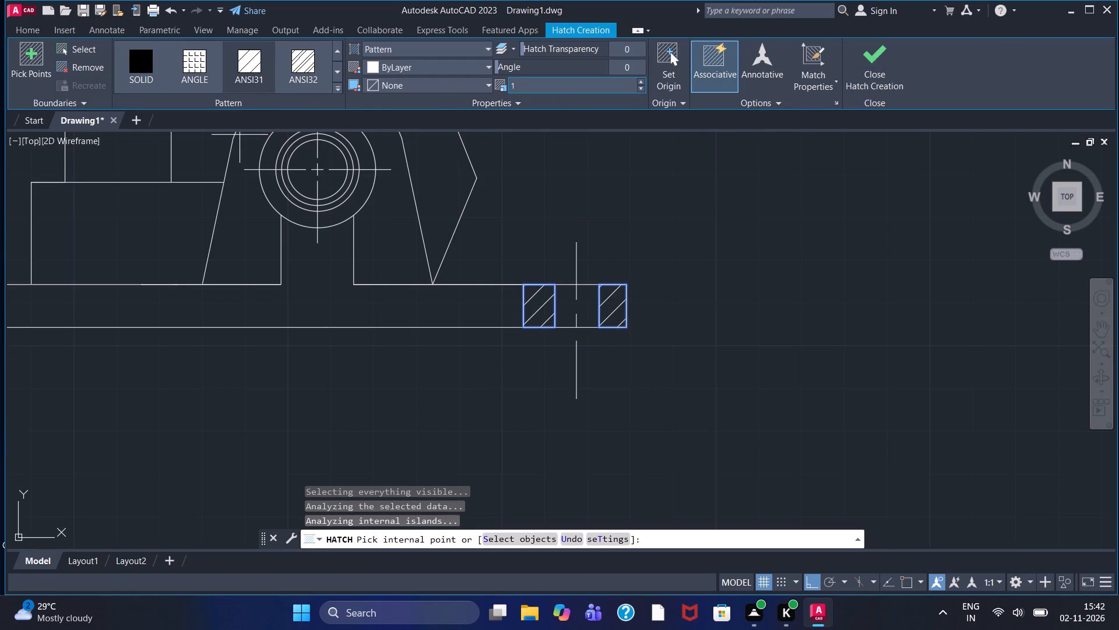
{"action": "triple_click", "coordinate": [641, 87]}
{"action": "triple_click", "coordinate": [641, 87]}
{"action": "left_click", "coordinate": [641, 88]}
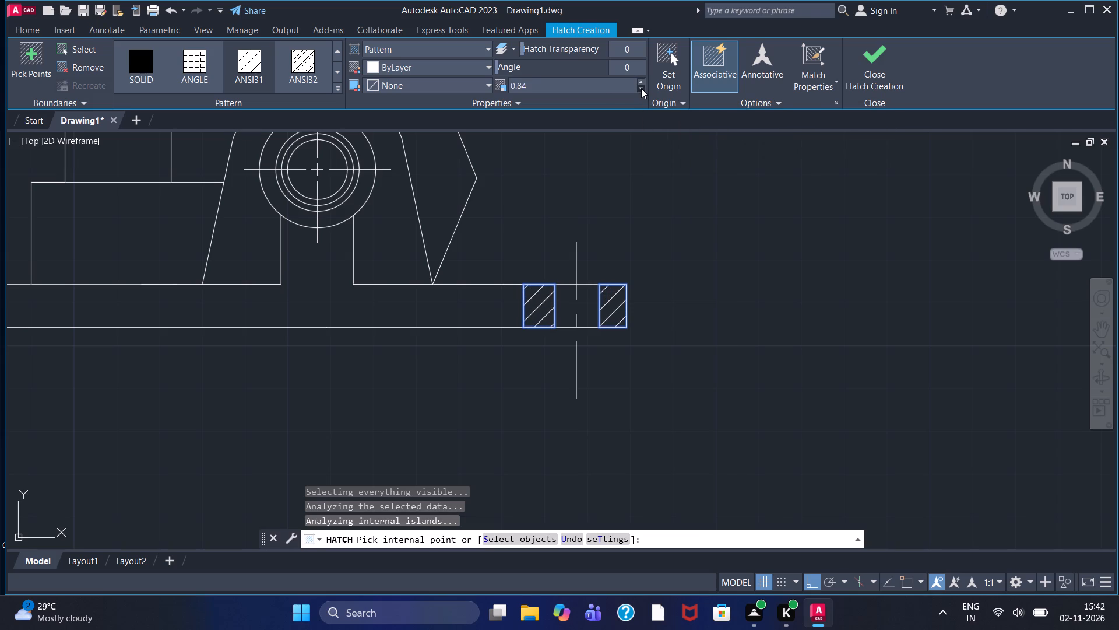
{"action": "left_click", "coordinate": [641, 88]}
{"action": "left_click", "coordinate": [641, 88]}
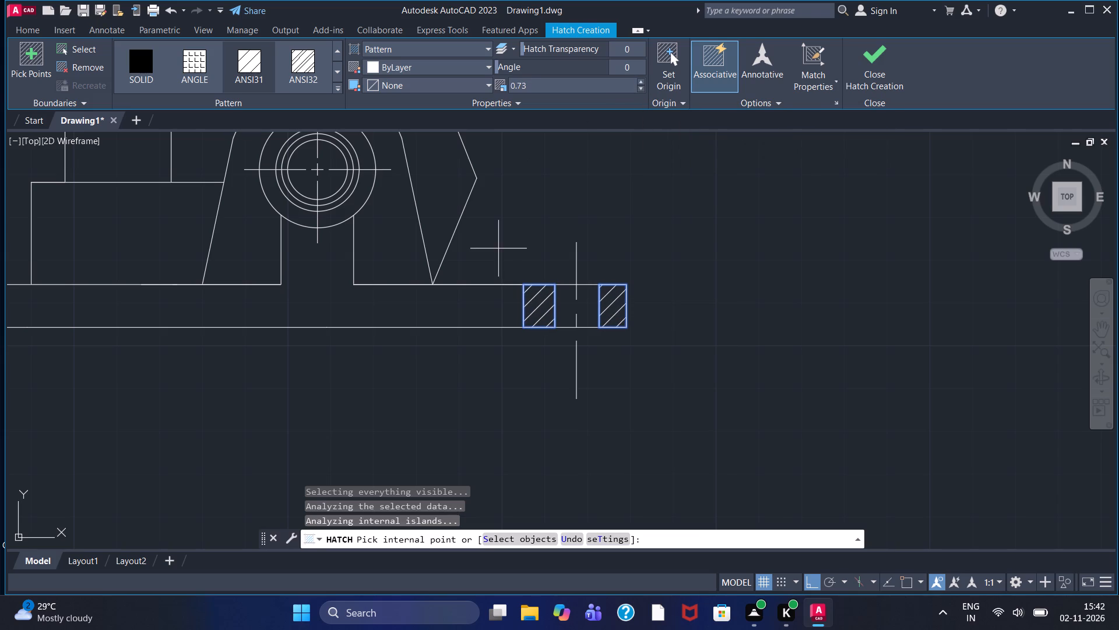
{"action": "left_click", "coordinate": [867, 62]}
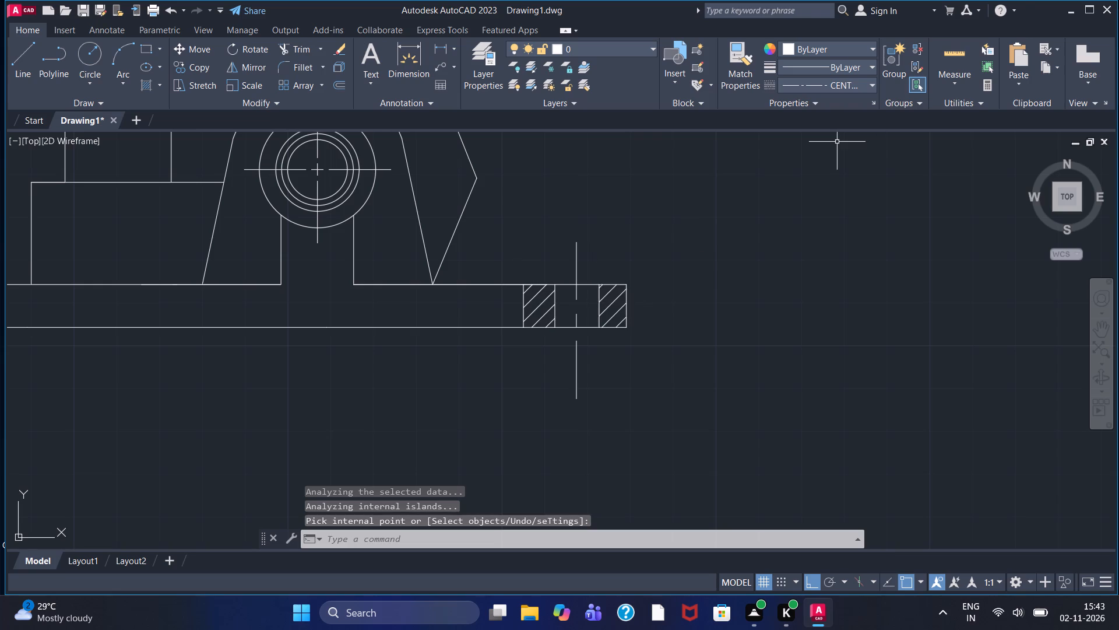
Examine the whole bracket view, including the stepped block, bore circles and hatched hole in the base plate.
{"action": "scroll", "coordinate": [481, 242], "scroll_direction": "down", "scroll_amount": 2}
{"action": "middle_click_drag", "start_coordinate": [502, 206], "coordinate": [522, 219]}
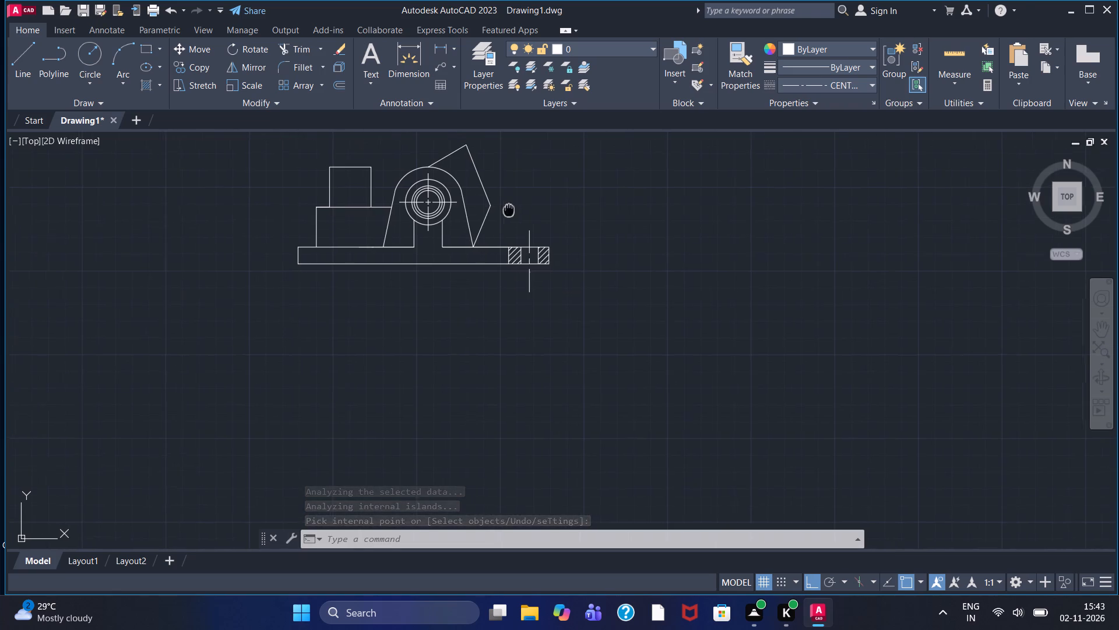
{"action": "middle_click_drag", "start_coordinate": [522, 219], "coordinate": [540, 241]}
{"action": "scroll", "coordinate": [510, 254], "scroll_direction": "up", "scroll_amount": 1}
{"action": "middle_click_drag", "start_coordinate": [441, 370], "coordinate": [462, 387]}
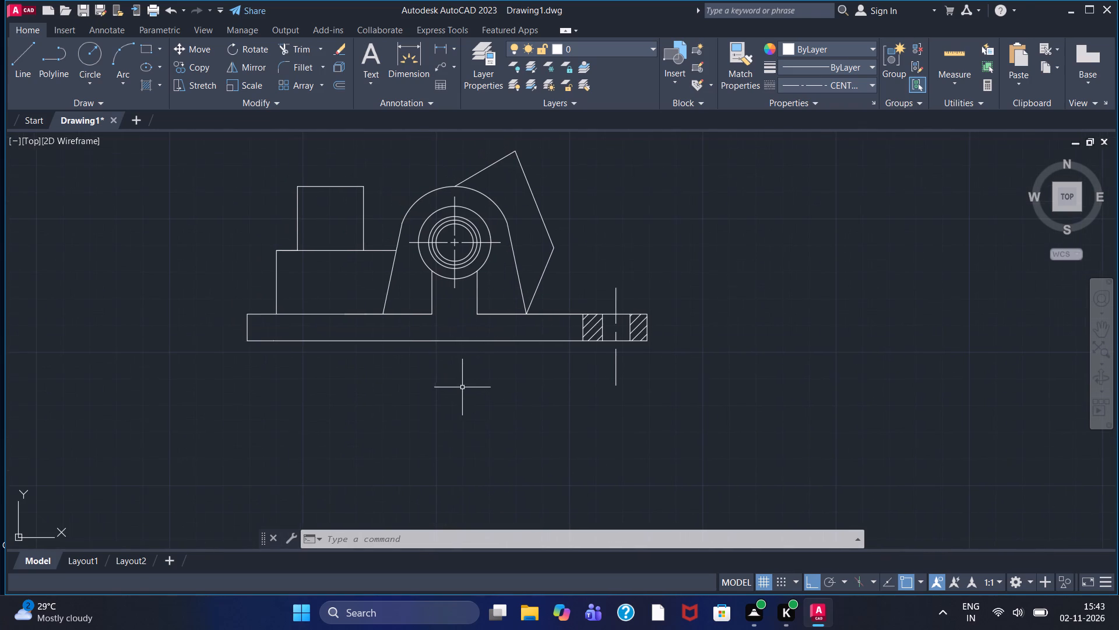
{"action": "scroll", "coordinate": [463, 372], "scroll_direction": "up", "scroll_amount": 1}
{"action": "scroll", "coordinate": [463, 370], "scroll_direction": "down", "scroll_amount": 1}
{"action": "middle_click_drag", "start_coordinate": [463, 372], "coordinate": [473, 391]}
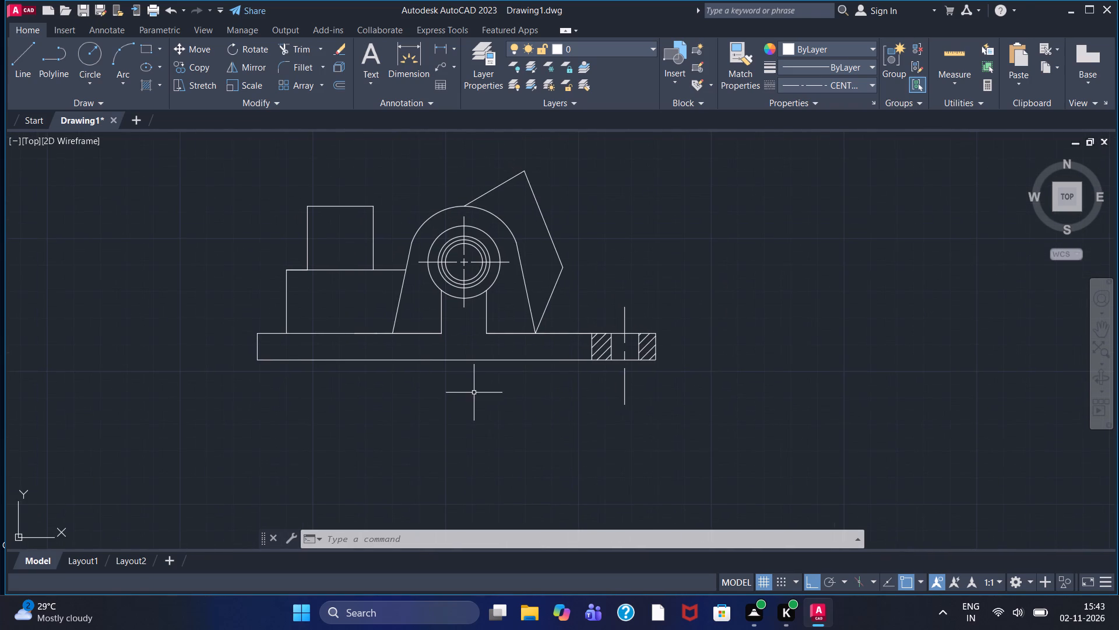
{"action": "scroll", "coordinate": [458, 391], "scroll_direction": "up", "scroll_amount": 1}
{"action": "middle_click_drag", "start_coordinate": [456, 393], "coordinate": [455, 447]}
{"action": "scroll", "coordinate": [454, 447], "scroll_direction": "down", "scroll_amount": 1}
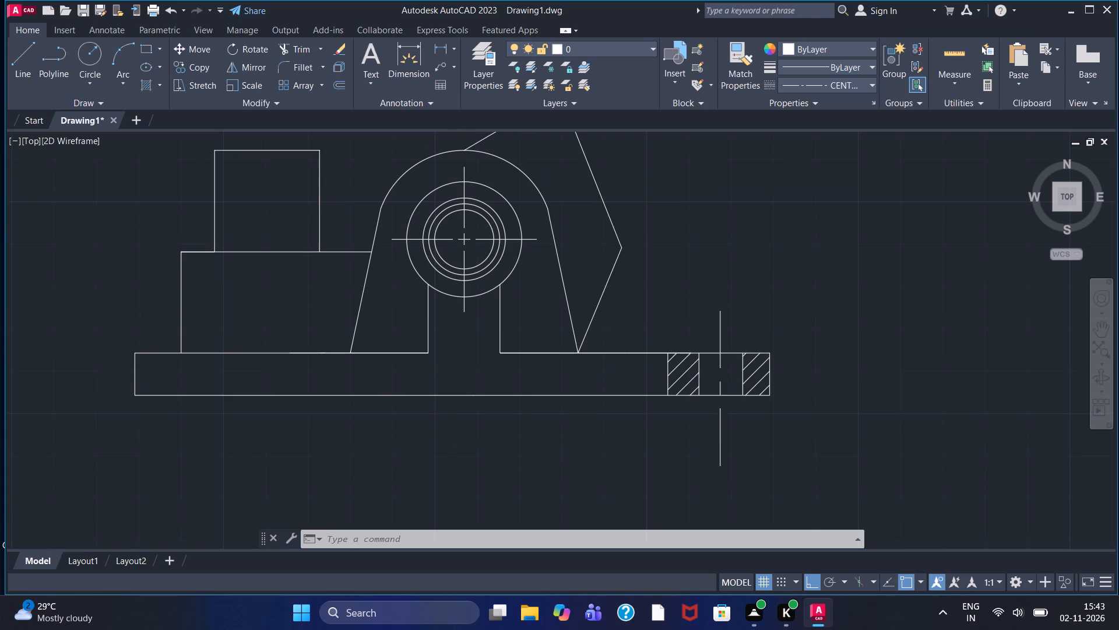
{"action": "middle_click_drag", "start_coordinate": [453, 447], "coordinate": [378, 399]}
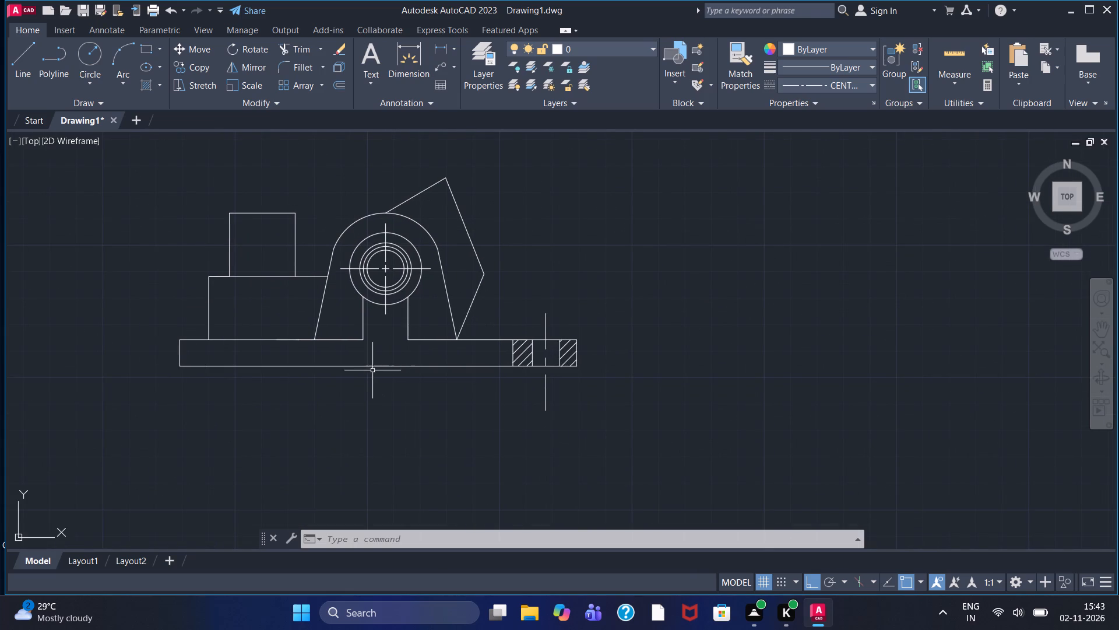
{"action": "scroll", "coordinate": [369, 392], "scroll_direction": "up", "scroll_amount": 1}
{"action": "scroll", "coordinate": [369, 392], "scroll_direction": "down", "scroll_amount": 1}
{"action": "middle_click_drag", "start_coordinate": [369, 395], "coordinate": [410, 409]}
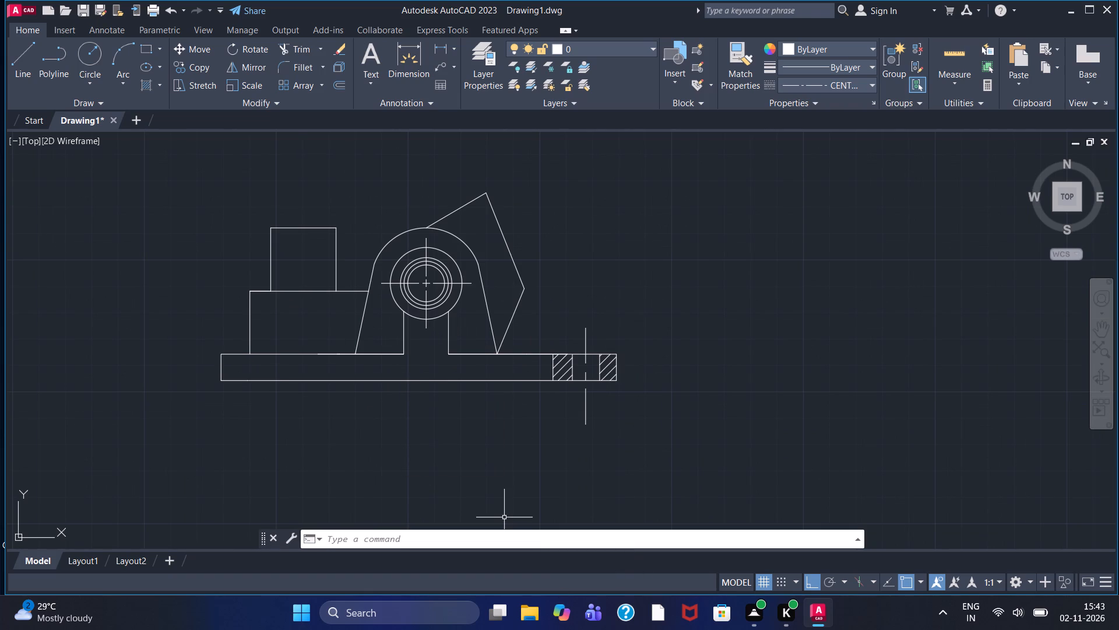
Draw a vertical line about 66 units long in the center linetype from the upper block's top-edge midpoint down past the base plate.
{"action": "left_click", "coordinate": [18, 73]}
{"action": "left_click", "coordinate": [304, 228]}
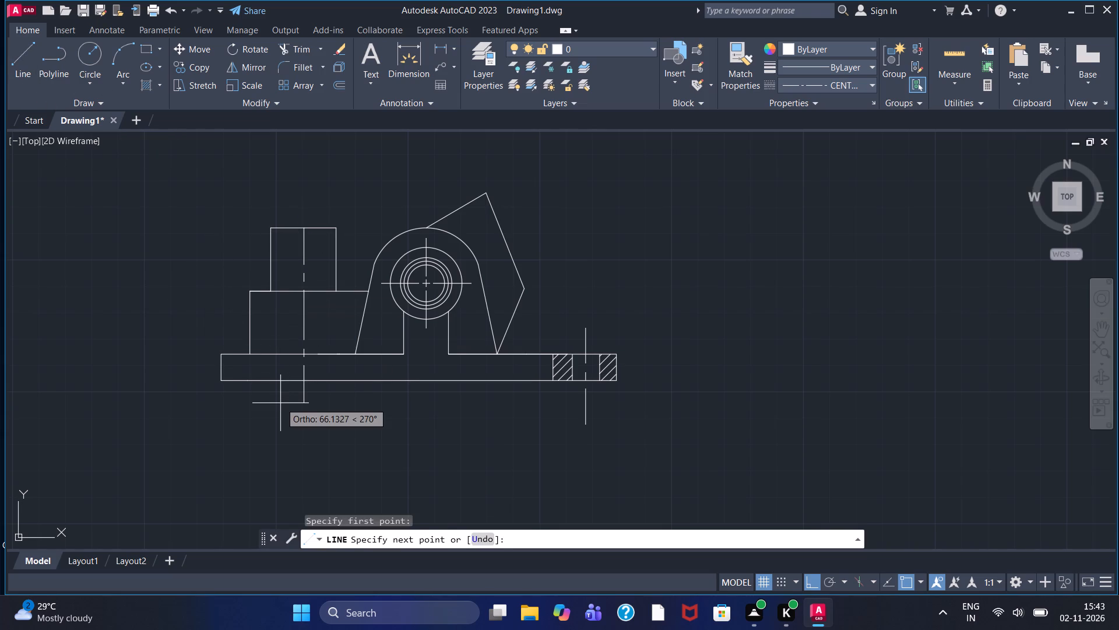
{"action": "left_click", "coordinate": [280, 403]}
{"action": "key", "text": "Escape"}
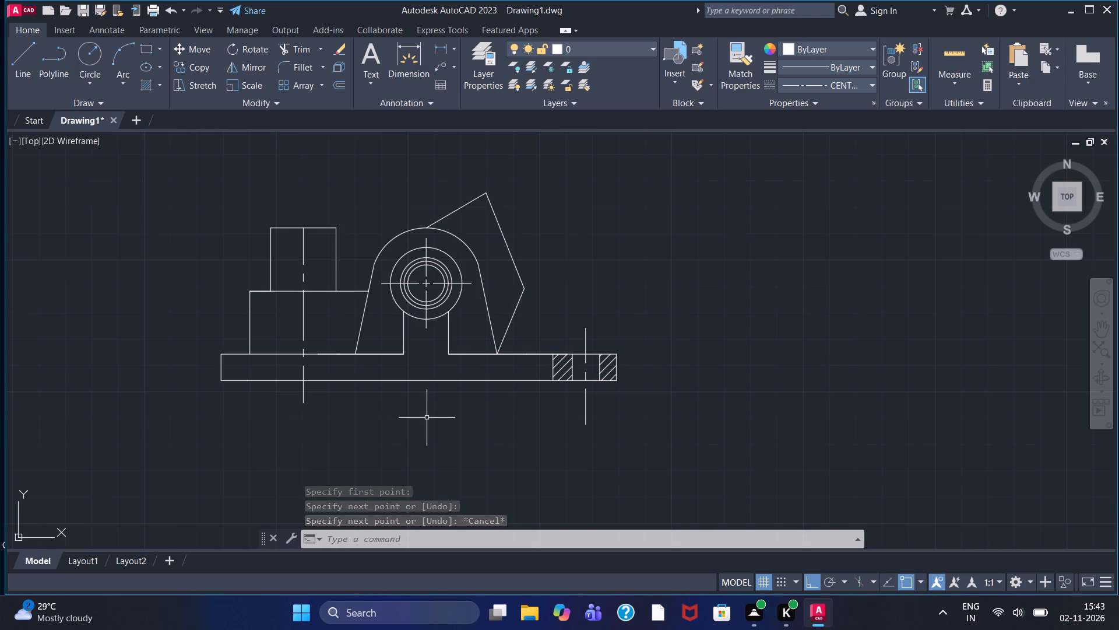
Fillet the upper-left corner of the stepped block's lower part with a radius of 2.
{"action": "left_click", "coordinate": [287, 64]}
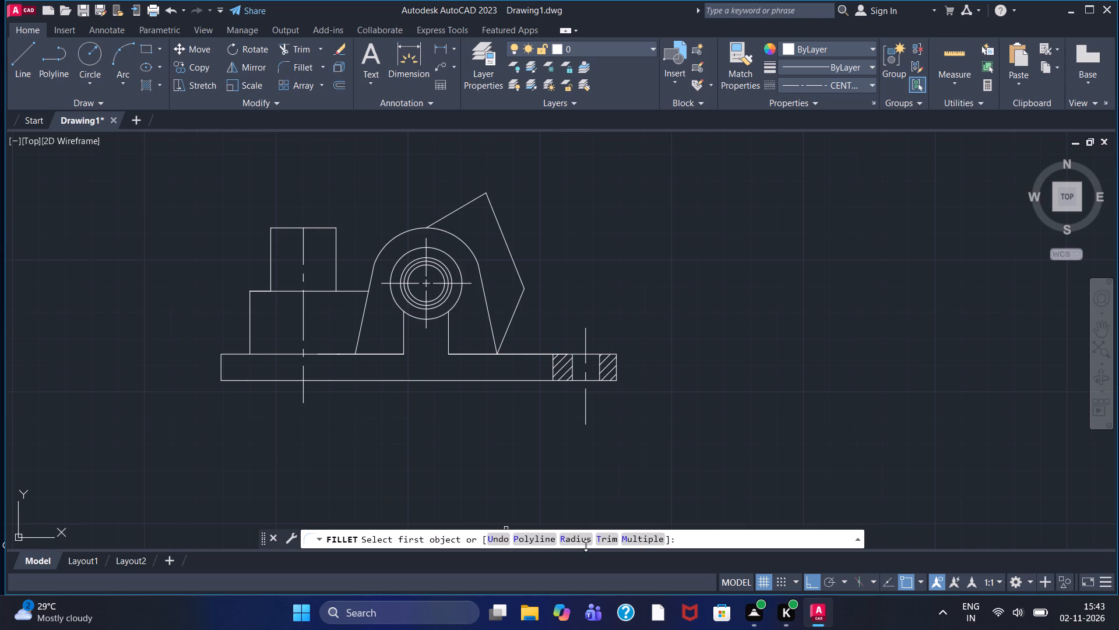
{"action": "left_click", "coordinate": [568, 541]}
{"action": "key", "text": "2"}
{"action": "key", "text": "Return"}
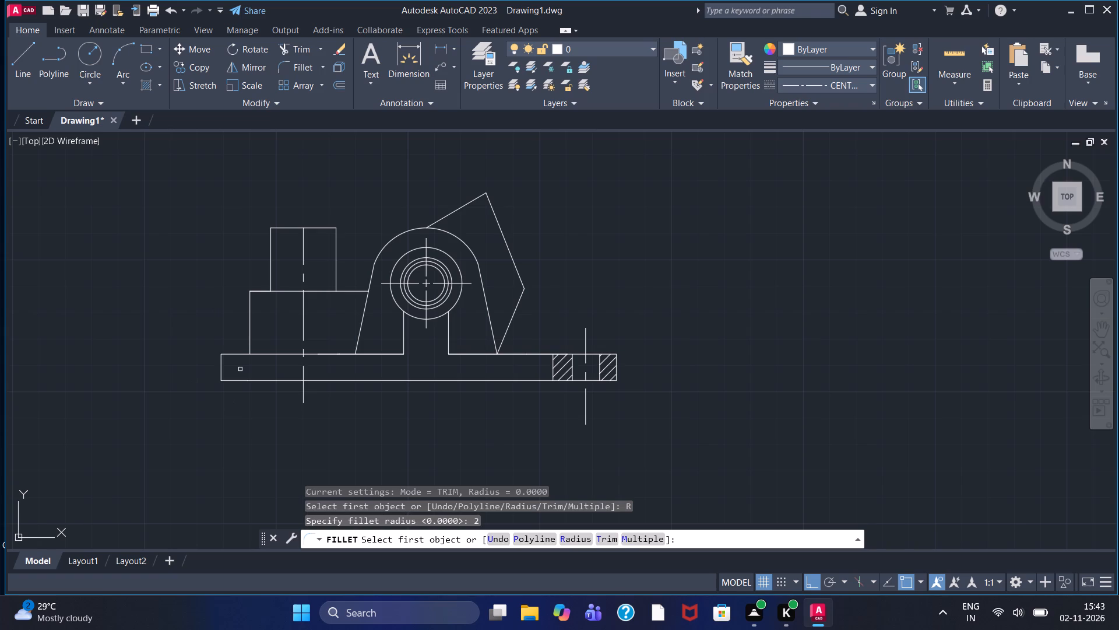
{"action": "scroll", "coordinate": [269, 336], "scroll_direction": "up", "scroll_amount": 1}
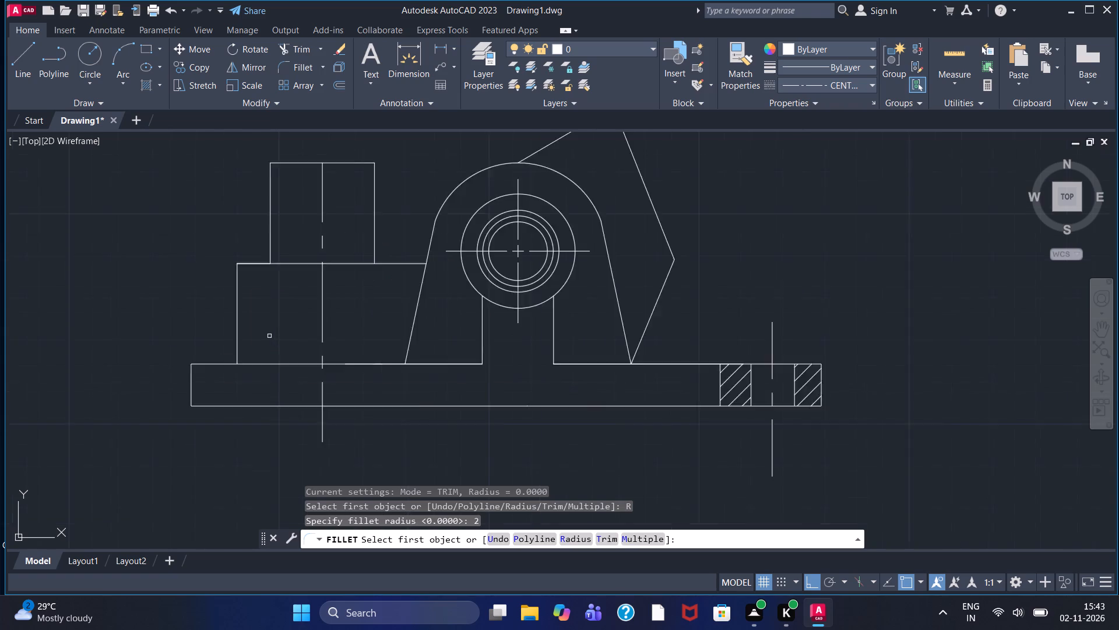
{"action": "scroll", "coordinate": [269, 336], "scroll_direction": "up", "scroll_amount": 1}
{"action": "left_click_drag", "start_coordinate": [216, 243], "coordinate": [216, 239]}
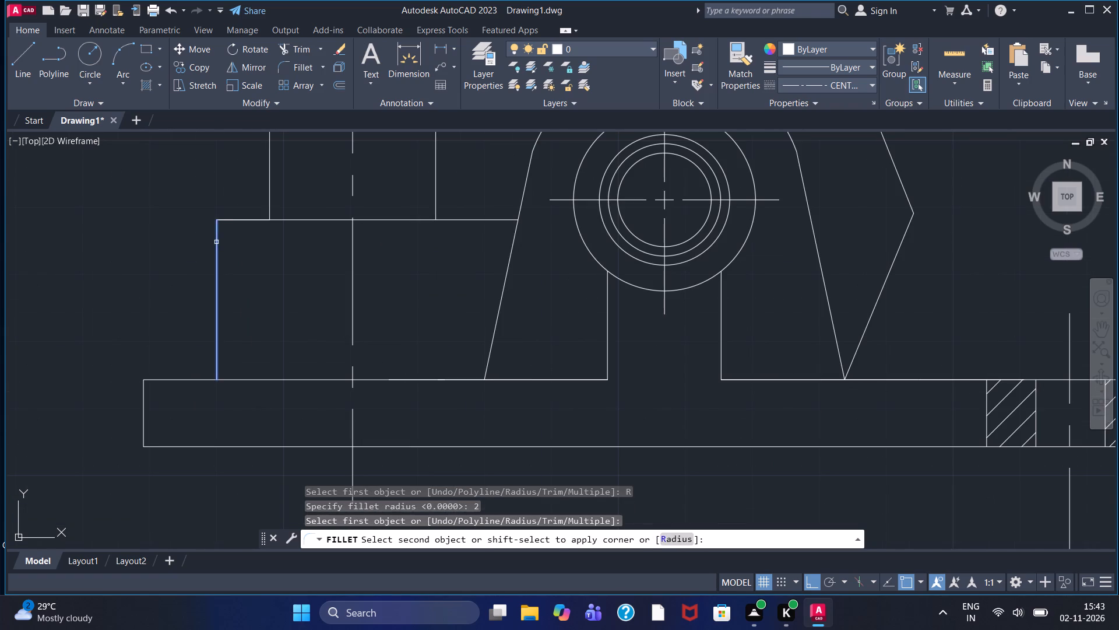
{"action": "left_click_drag", "start_coordinate": [216, 239], "coordinate": [216, 237]}
{"action": "left_click", "coordinate": [224, 220]}
Fillet the base plate's upper-left corner with the same radius of 2.
{"action": "right_click", "coordinate": [221, 222]}
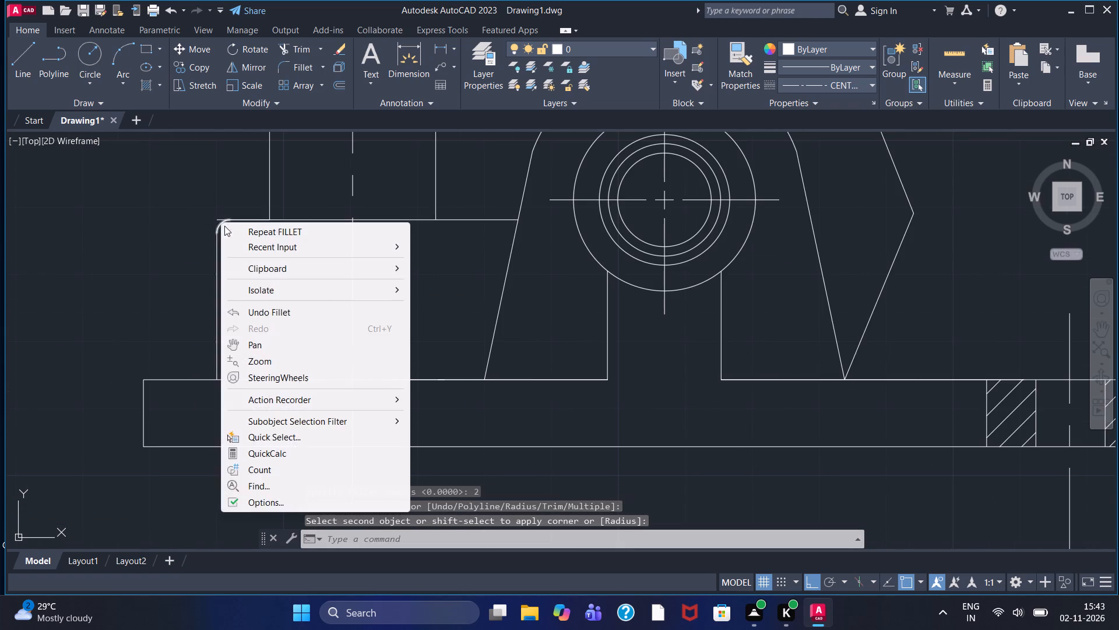
{"action": "left_click", "coordinate": [242, 228]}
{"action": "left_click", "coordinate": [142, 404]}
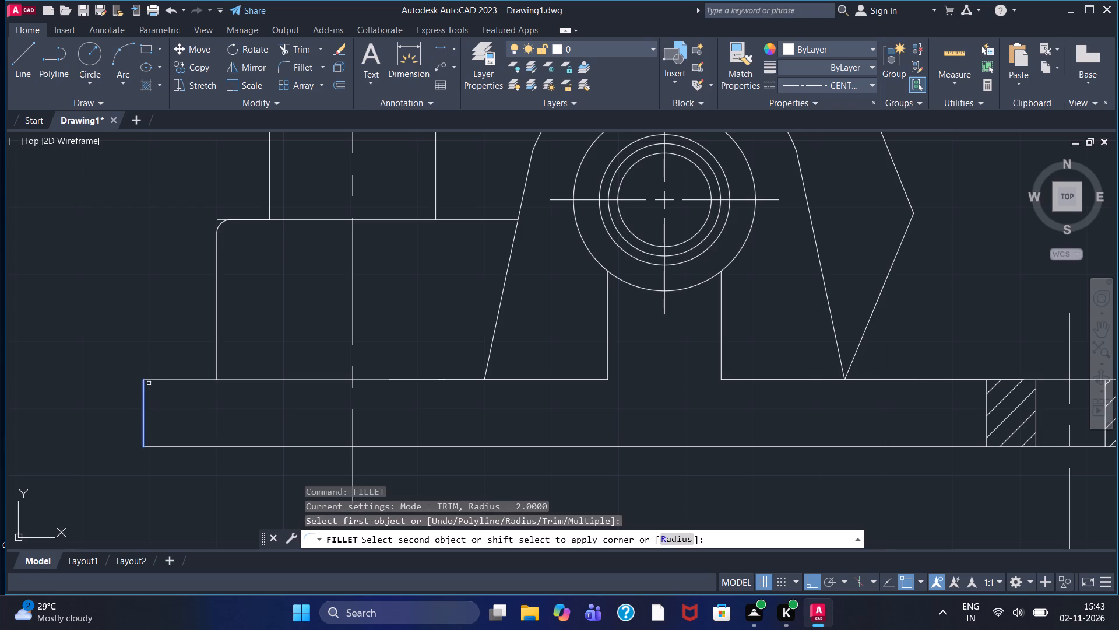
{"action": "left_click", "coordinate": [153, 379]}
{"action": "key", "text": "Escape"}
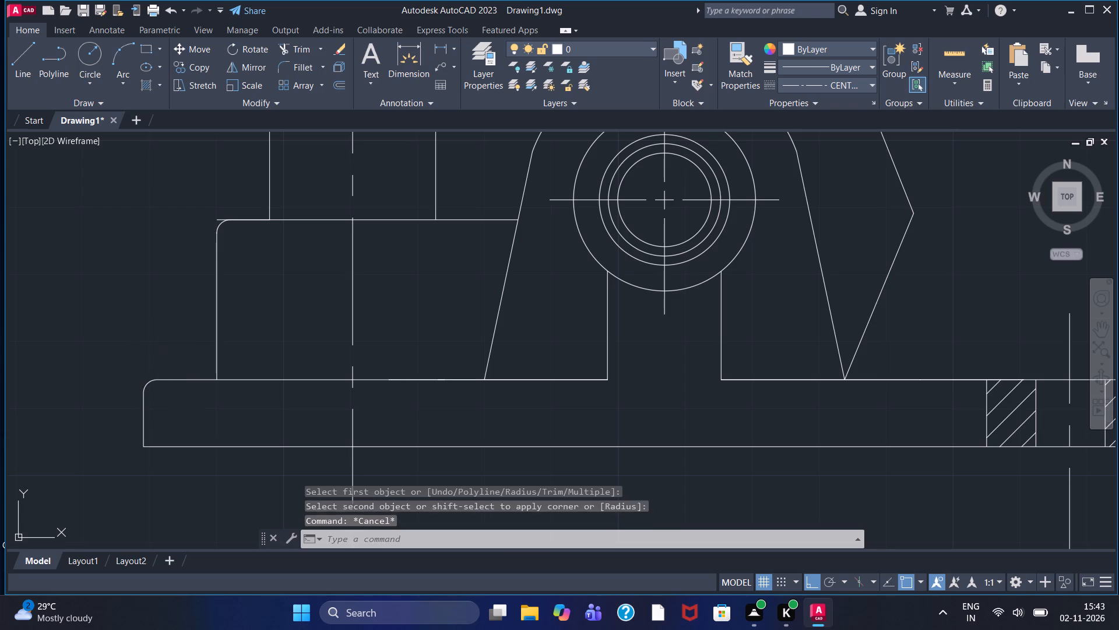
{"action": "key", "text": "Escape"}
Trim the leftover line ends extending past the fillet at the lower block's upper-left corner.
{"action": "left_click", "coordinate": [281, 43]}
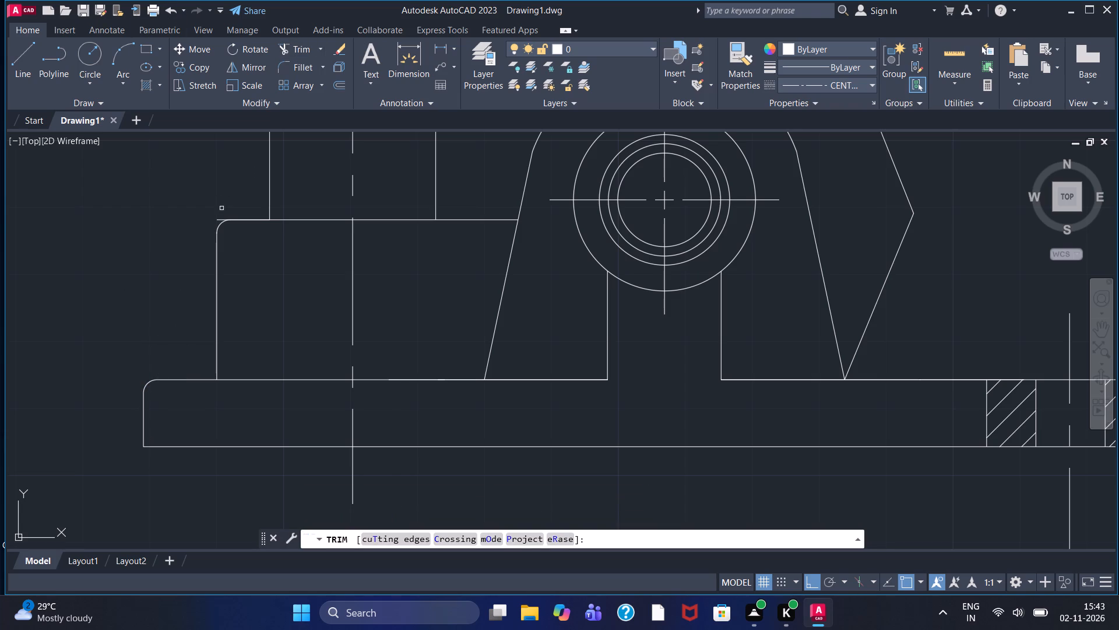
{"action": "left_click", "coordinate": [219, 219]}
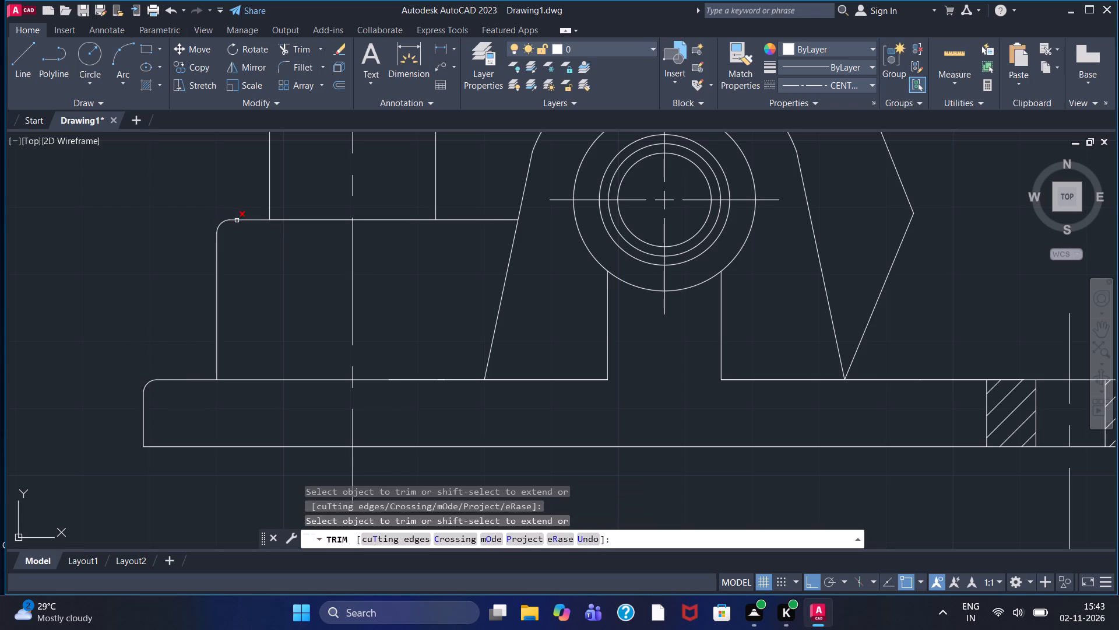
{"action": "left_click", "coordinate": [244, 220]}
{"action": "key", "text": "Escape"}
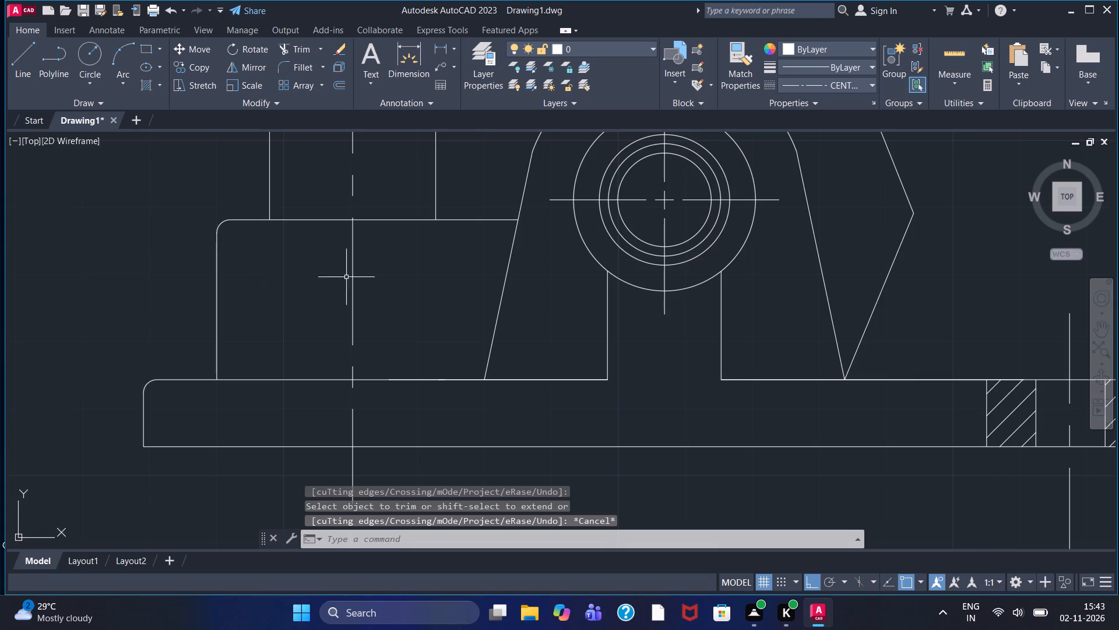
Measure the distance between the feet of the bracket's tapered sides with a temporary linear dimension below the base, and delete it.
{"action": "scroll", "coordinate": [461, 290], "scroll_direction": "down", "scroll_amount": 1}
{"action": "scroll", "coordinate": [687, 420], "scroll_direction": "down", "scroll_amount": 1}
{"action": "middle_click_drag", "start_coordinate": [687, 420], "coordinate": [455, 416]}
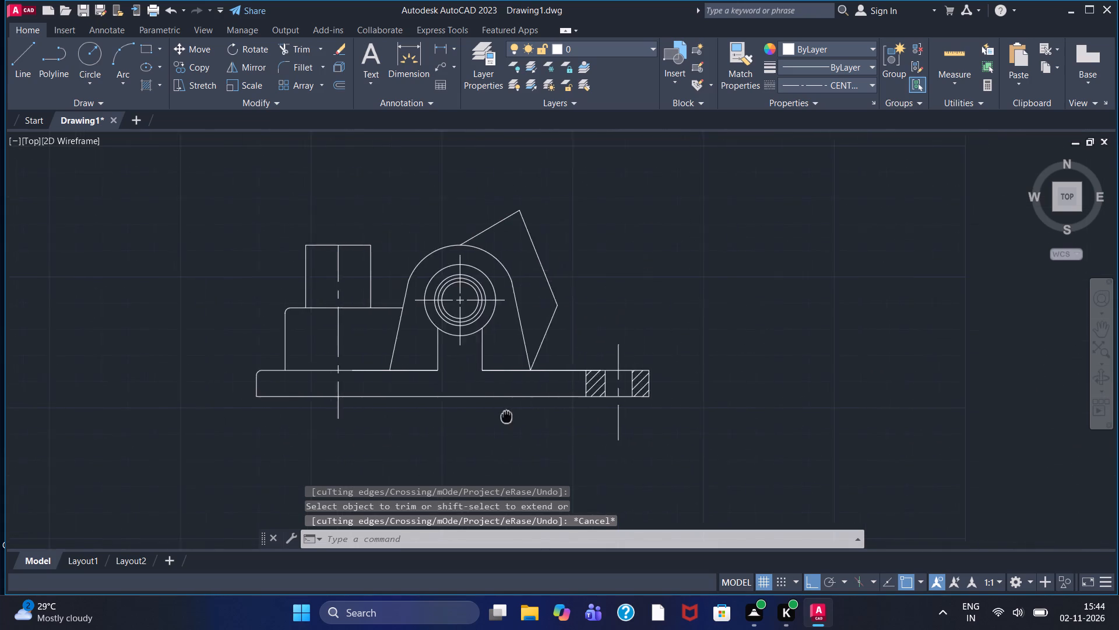
{"action": "middle_click_drag", "start_coordinate": [455, 416], "coordinate": [454, 416]}
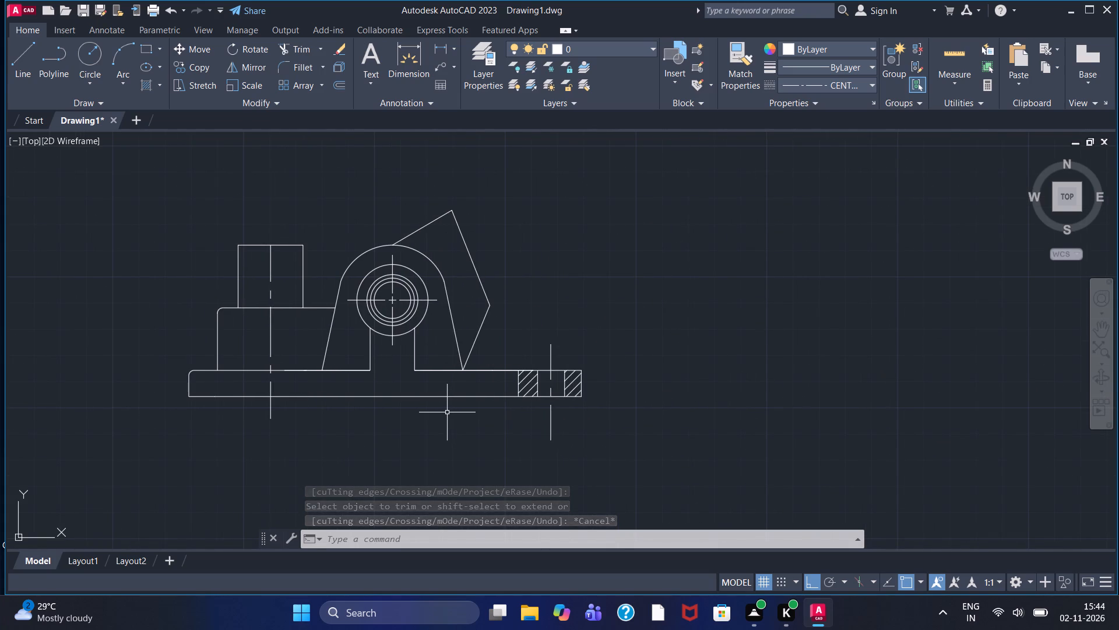
{"action": "left_click", "coordinate": [441, 45]}
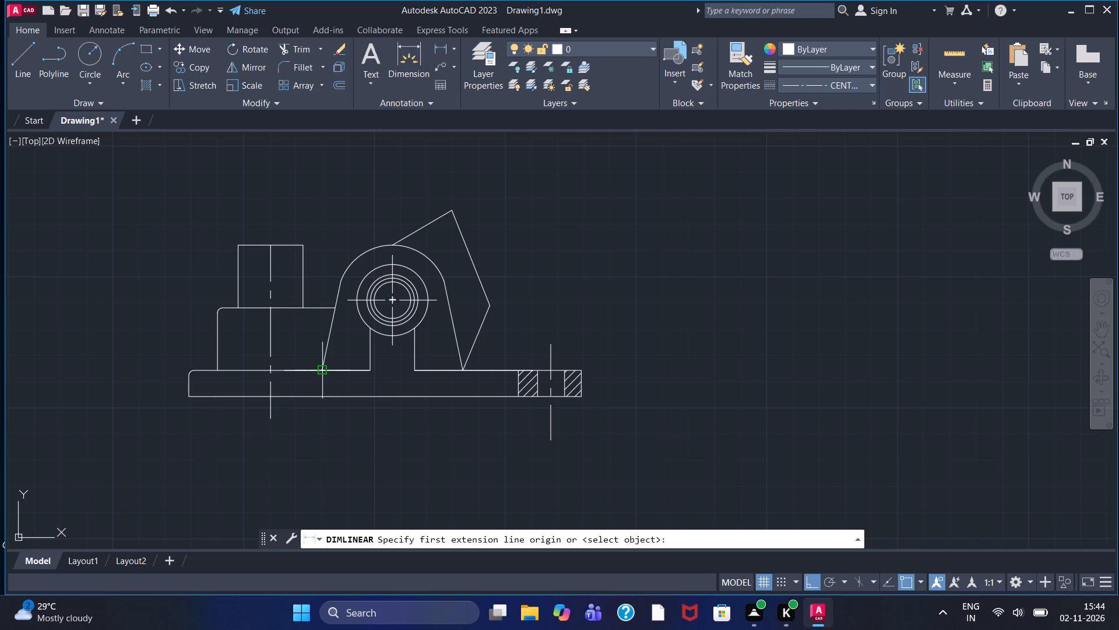
{"action": "left_click", "coordinate": [320, 372]}
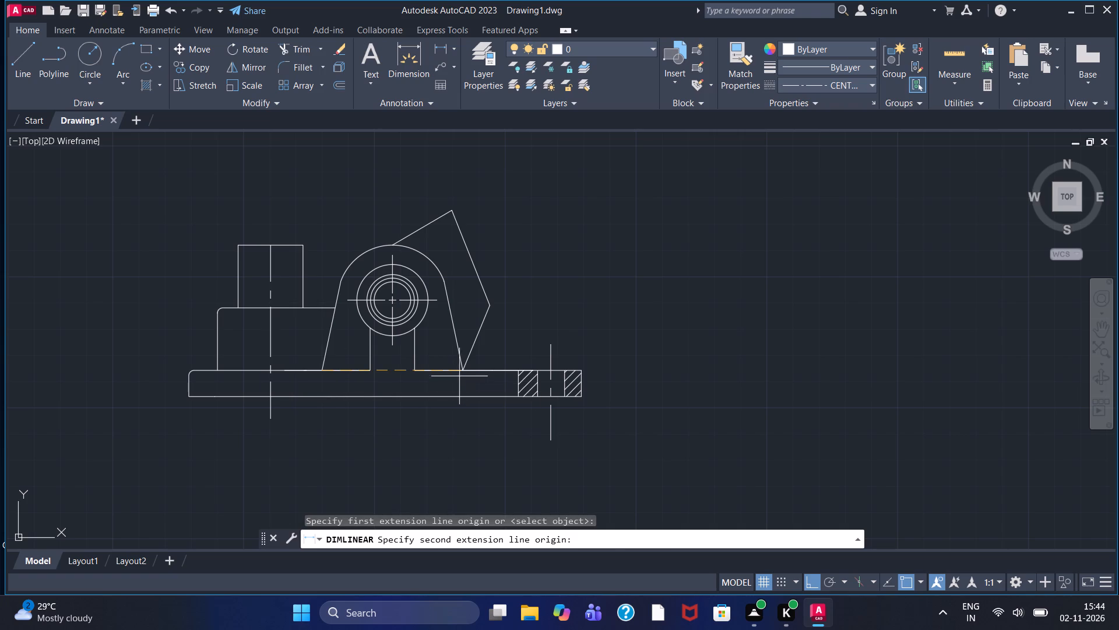
{"action": "left_click", "coordinate": [463, 374]}
{"action": "left_click", "coordinate": [404, 423]}
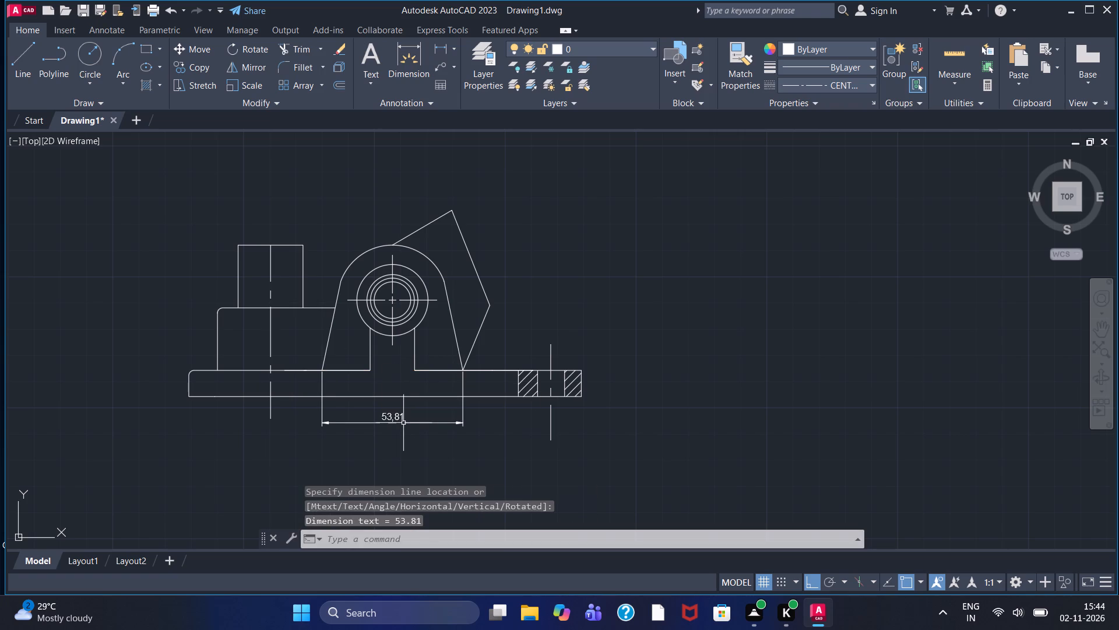
{"action": "key", "text": "Escape"}
{"action": "key", "text": "Escape"}
{"action": "left_click", "coordinate": [389, 422]}
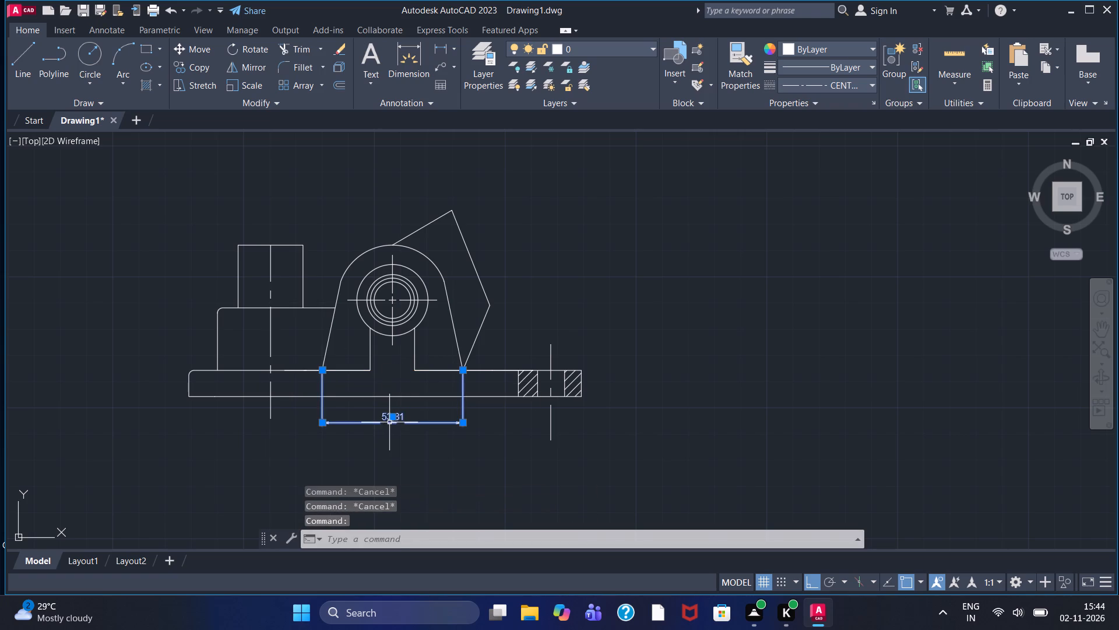
{"action": "key", "text": "Delete"}
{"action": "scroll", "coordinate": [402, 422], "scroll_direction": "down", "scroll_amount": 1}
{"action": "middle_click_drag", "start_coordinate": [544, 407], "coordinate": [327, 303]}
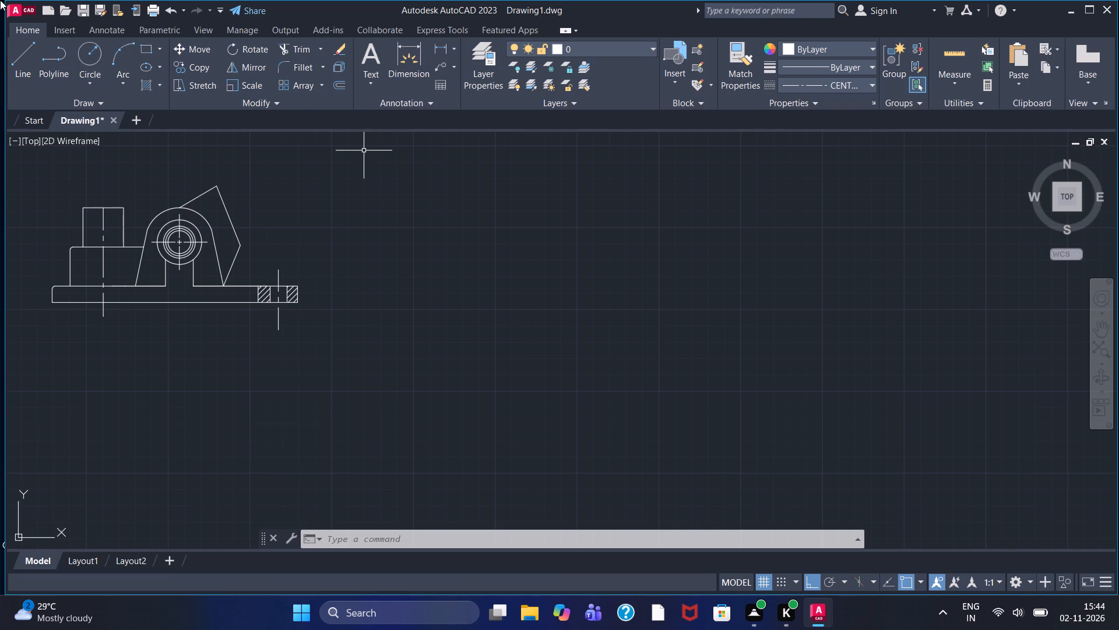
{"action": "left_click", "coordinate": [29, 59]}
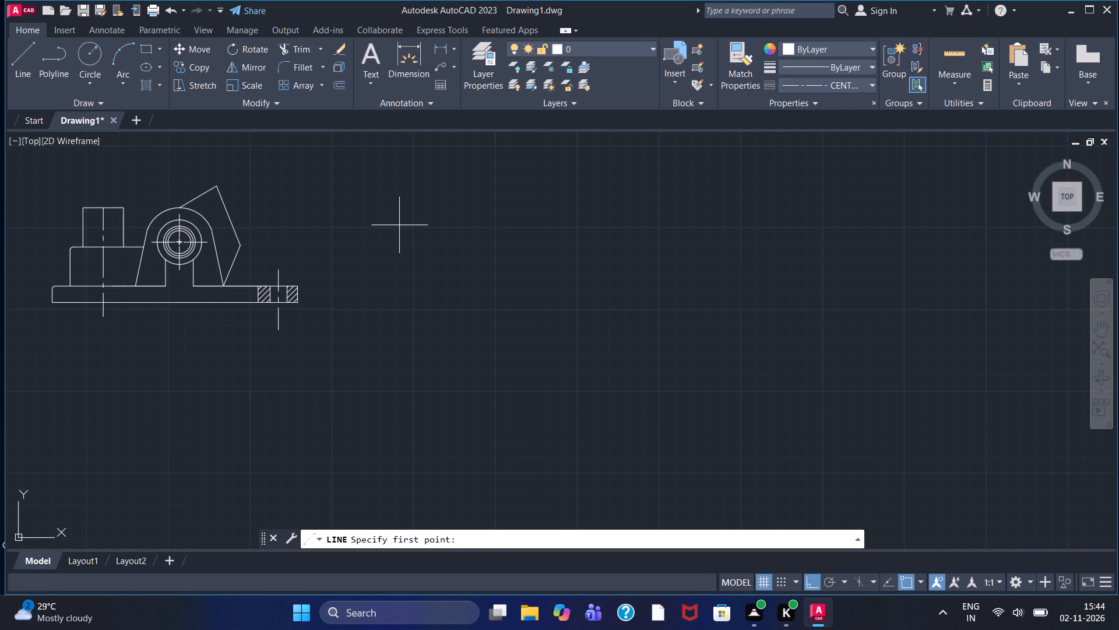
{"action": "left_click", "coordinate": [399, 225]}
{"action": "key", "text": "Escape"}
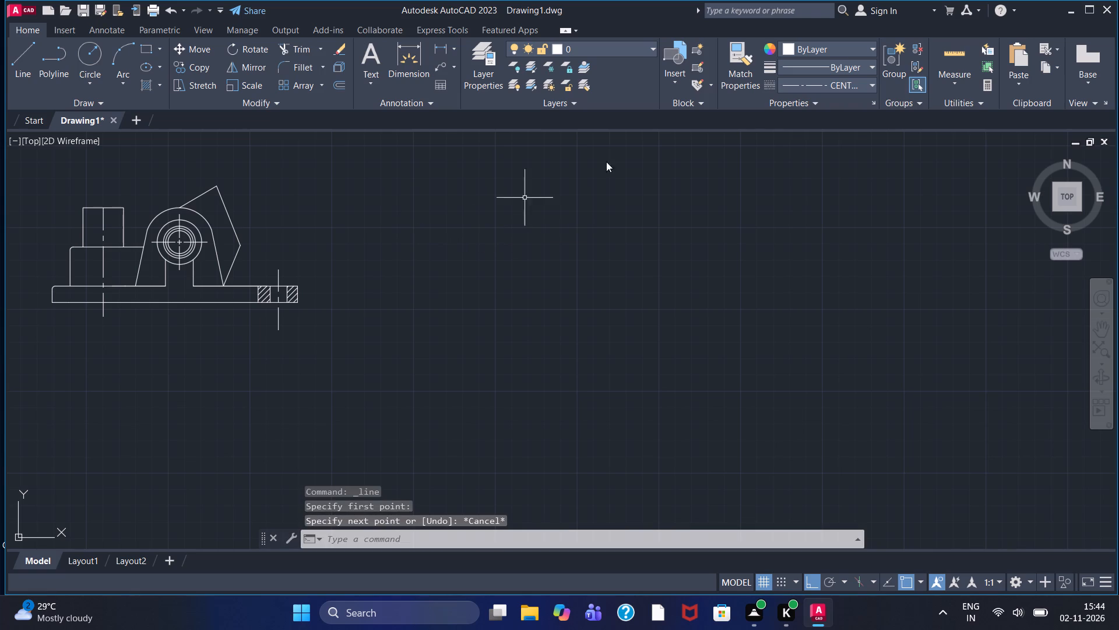
With the Continuous linetype, start a new outline beside the bracket with line segments 104 right, 5 down and 33 right.
{"action": "left_click", "coordinate": [817, 78]}
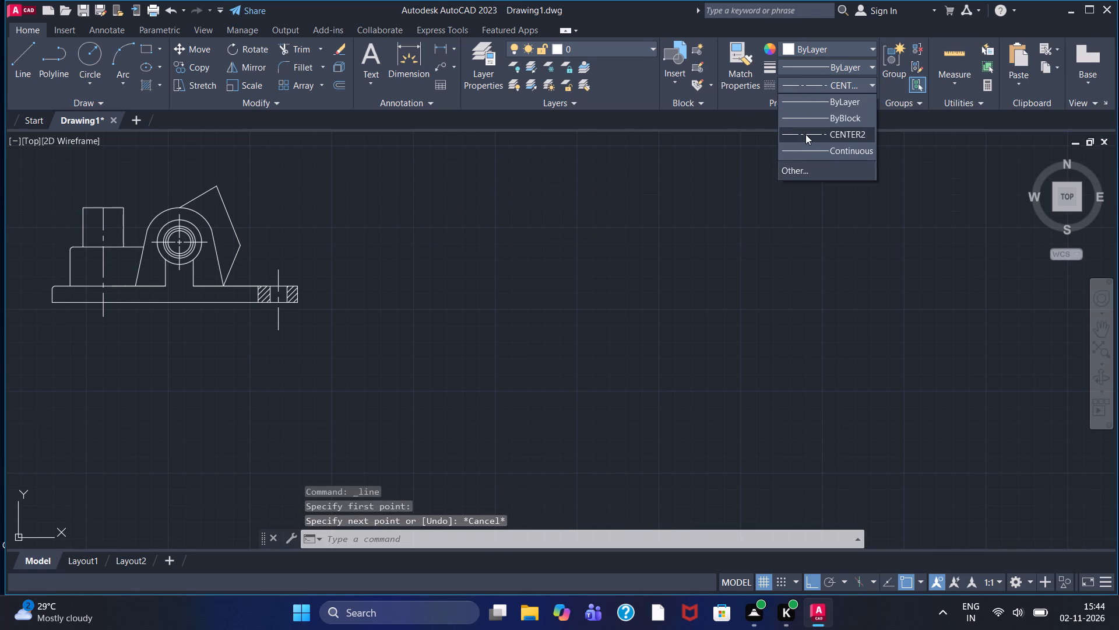
{"action": "left_click", "coordinate": [806, 148]}
{"action": "left_click", "coordinate": [26, 61]}
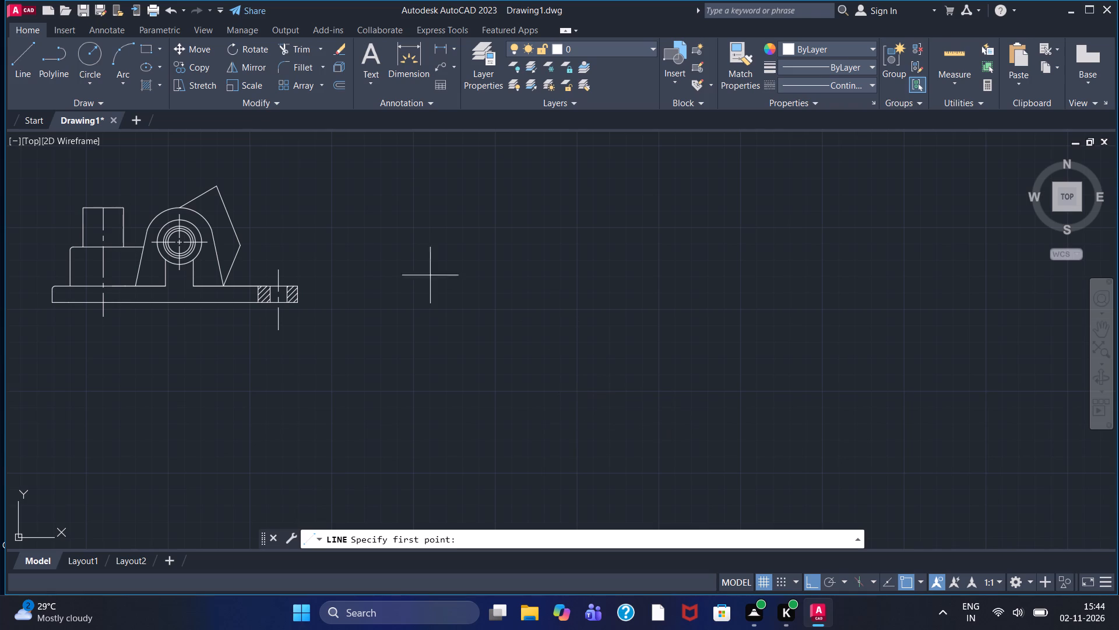
{"action": "left_click", "coordinate": [376, 228]}
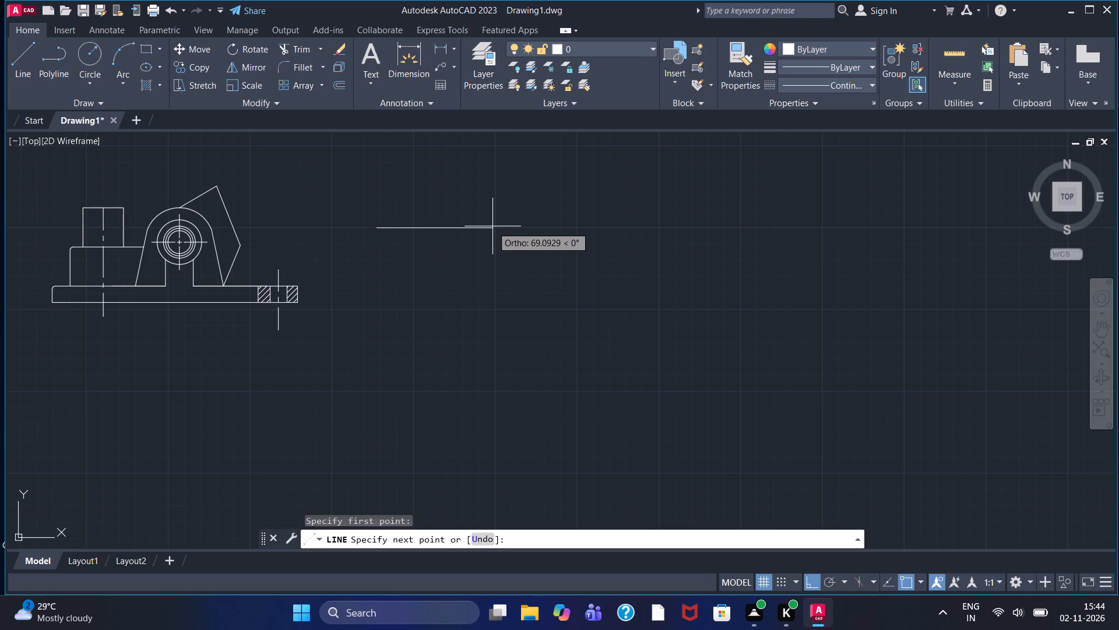
{"action": "type", "text": "104"}
{"action": "key", "text": "Return"}
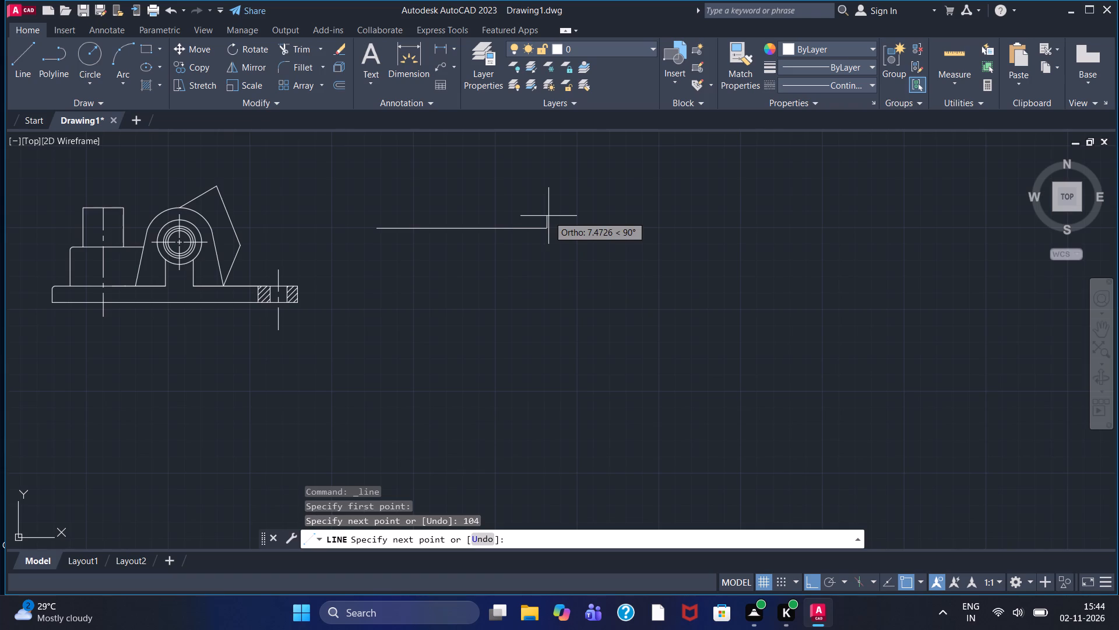
{"action": "scroll", "coordinate": [548, 216], "scroll_direction": "up", "scroll_amount": 2}
{"action": "key", "text": "5"}
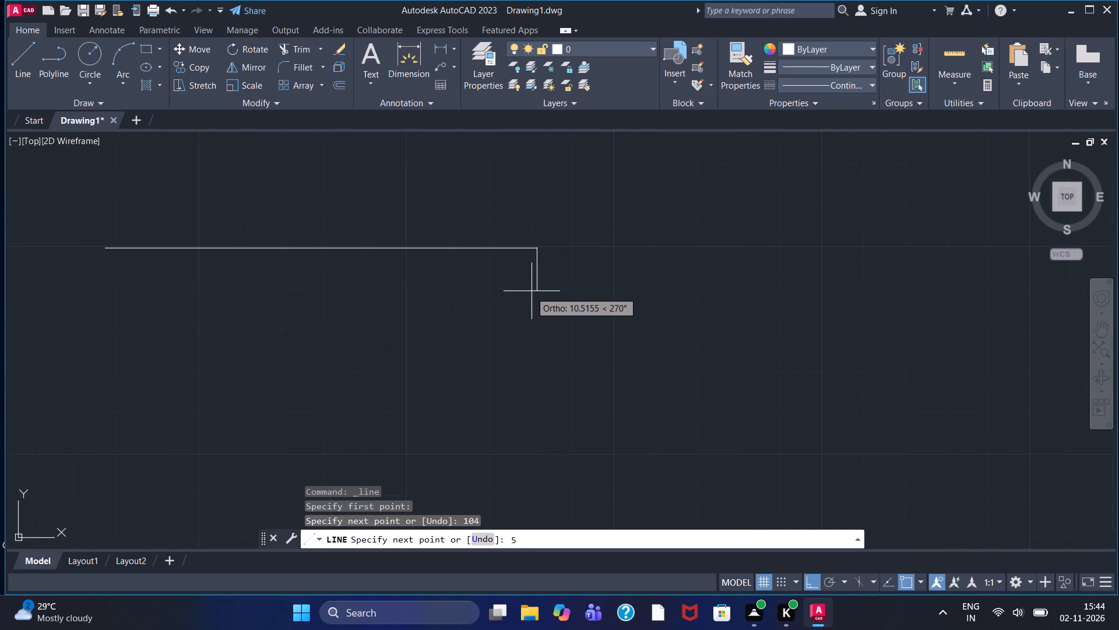
{"action": "key", "text": "Return"}
{"action": "type", "text": "33"}
{"action": "key", "text": "Return"}
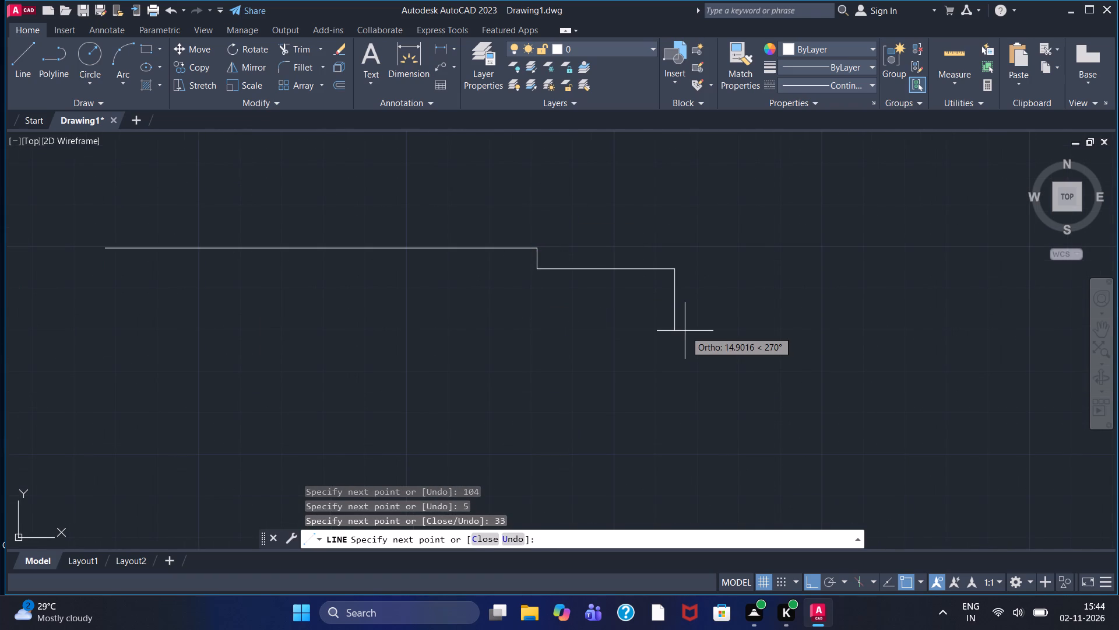
Continue the outline with segments 30 down, 33 left, 5 down, 20 down and 104 left.
{"action": "type", "text": "30"}
{"action": "key", "text": "Return"}
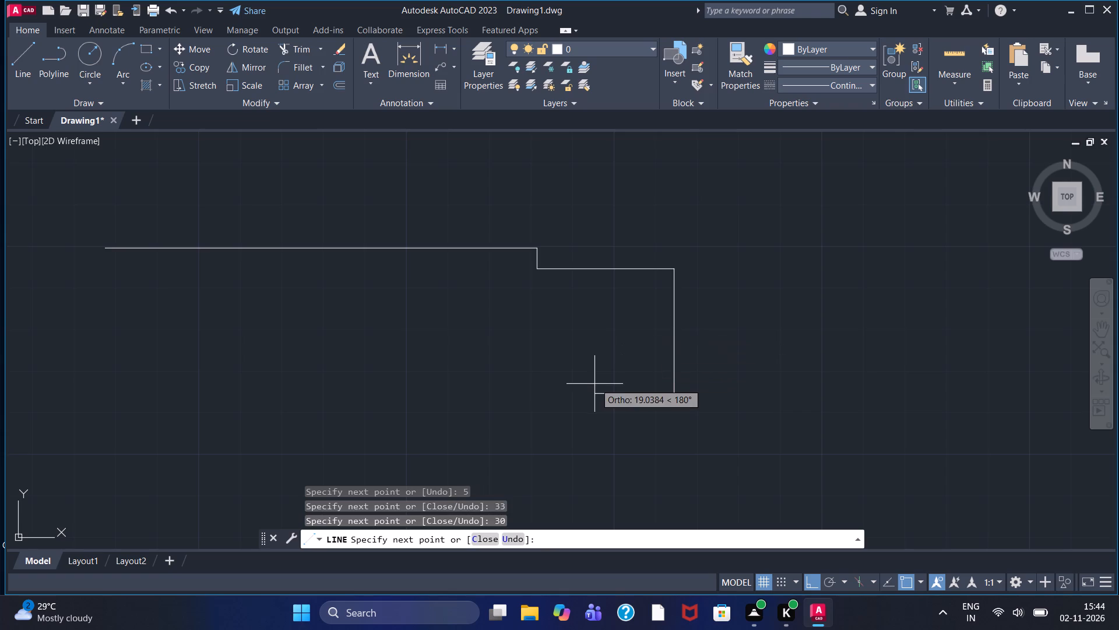
{"action": "type", "text": "33"}
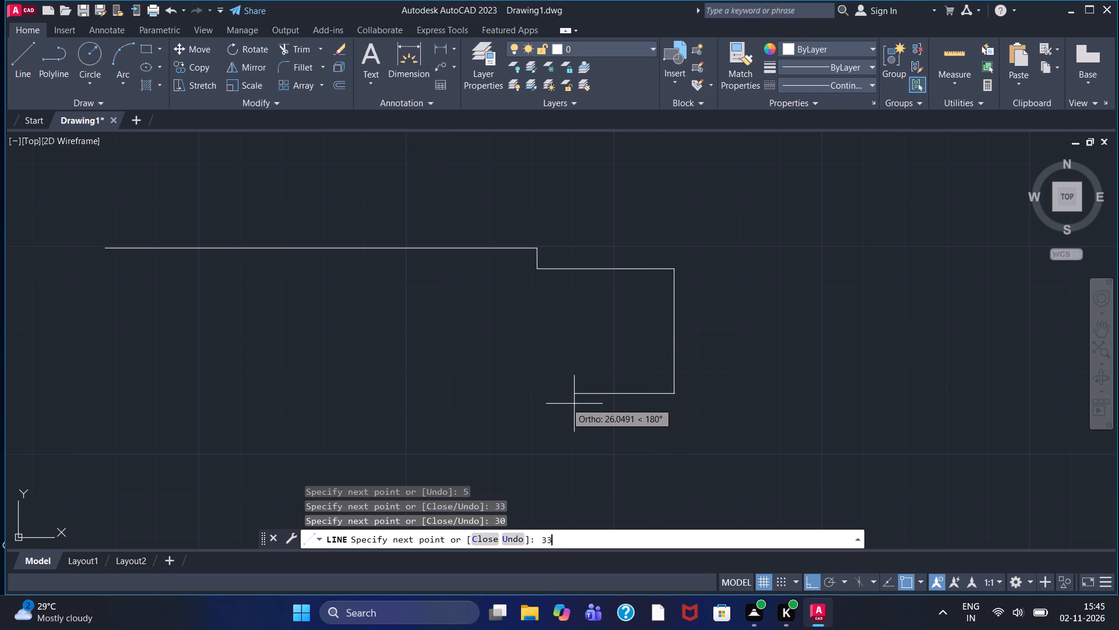
{"action": "key", "text": "Return"}
{"action": "key", "text": "5"}
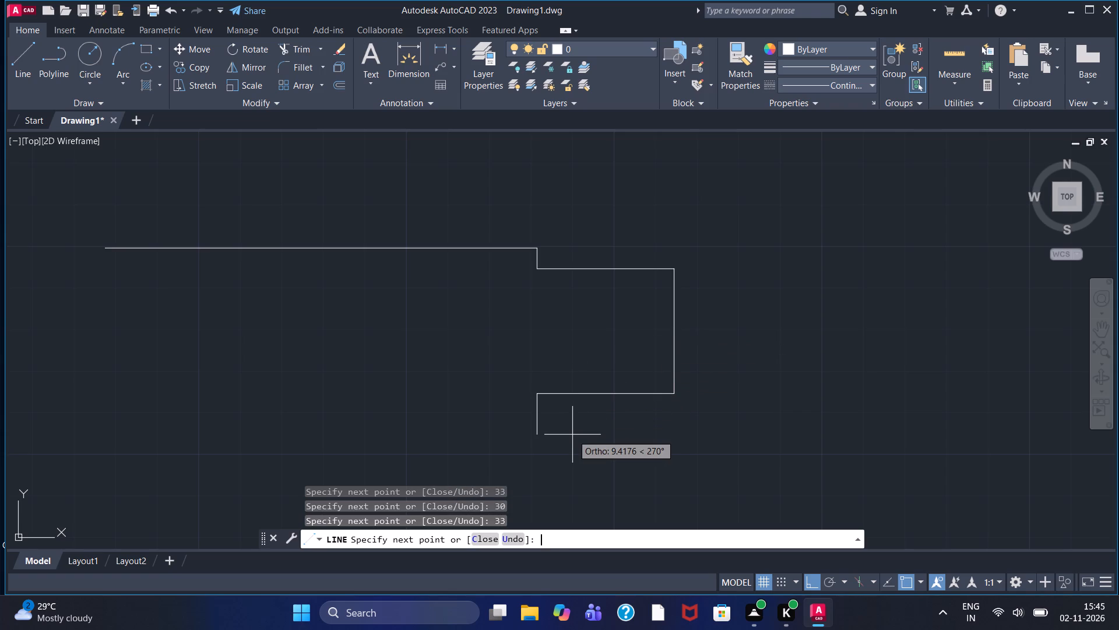
{"action": "key", "text": "Return"}
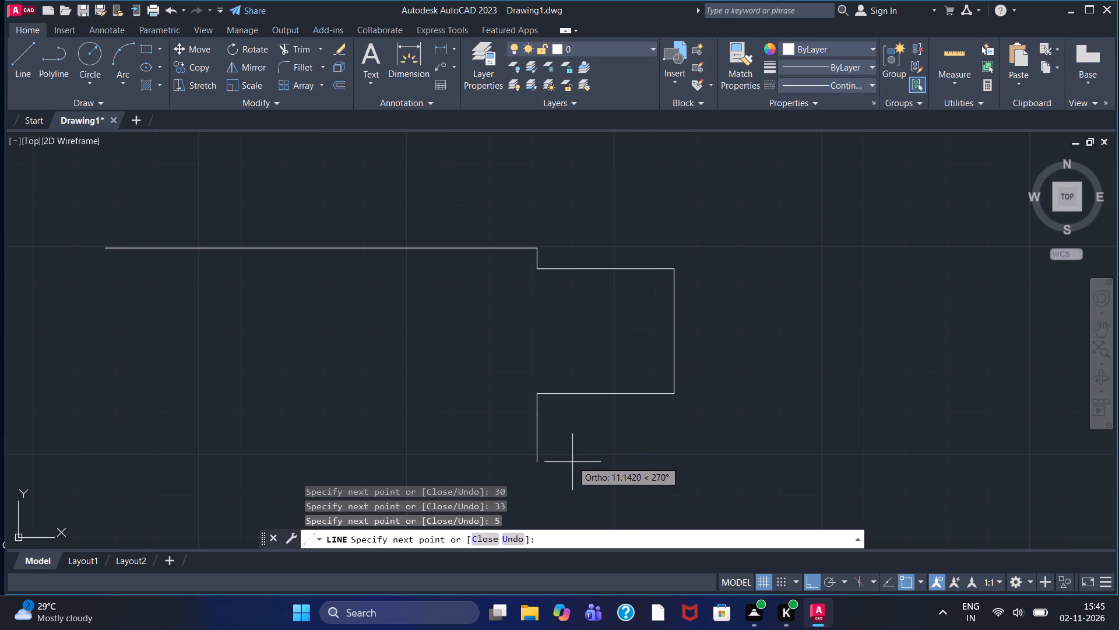
{"action": "type", "text": "20"}
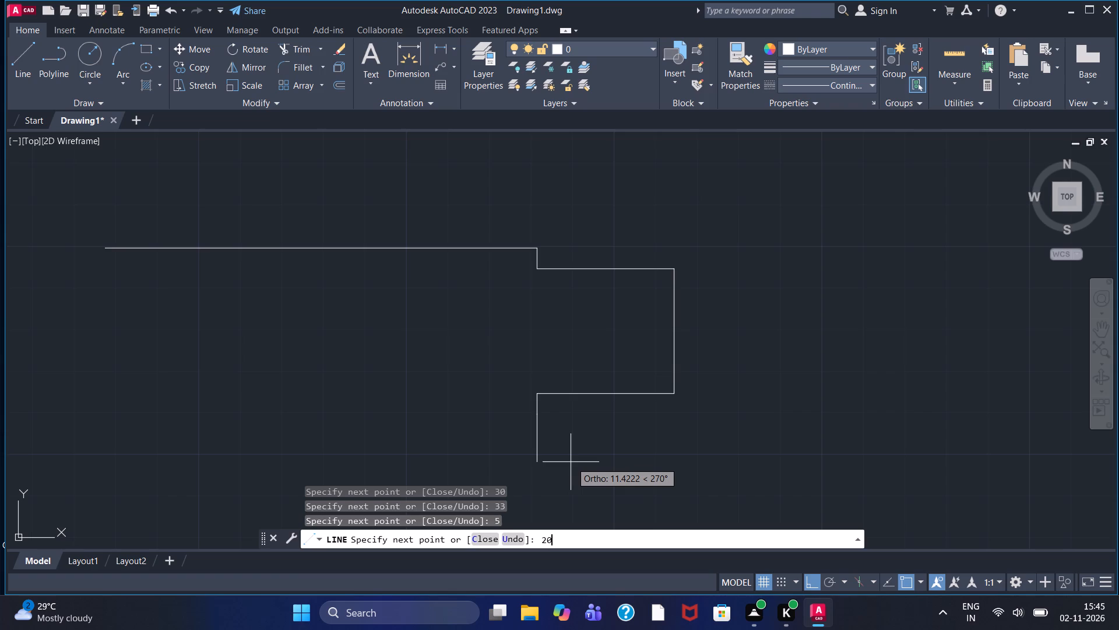
{"action": "key", "text": "Return"}
{"action": "middle_click_drag", "start_coordinate": [387, 459], "coordinate": [430, 412]}
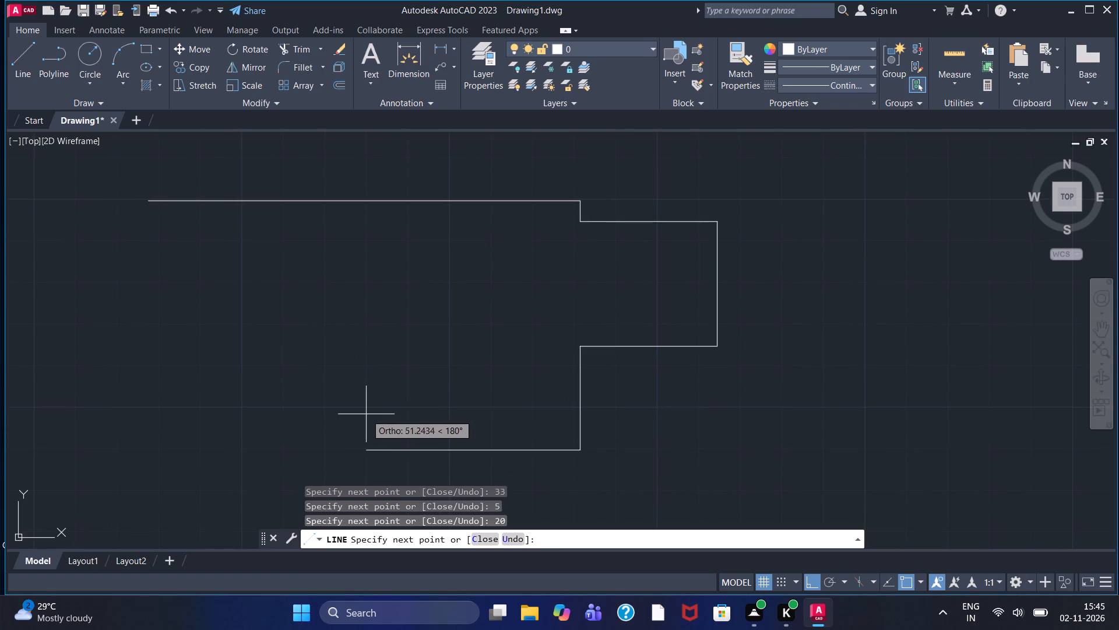
{"action": "type", "text": "104"}
{"action": "key", "text": "Return"}
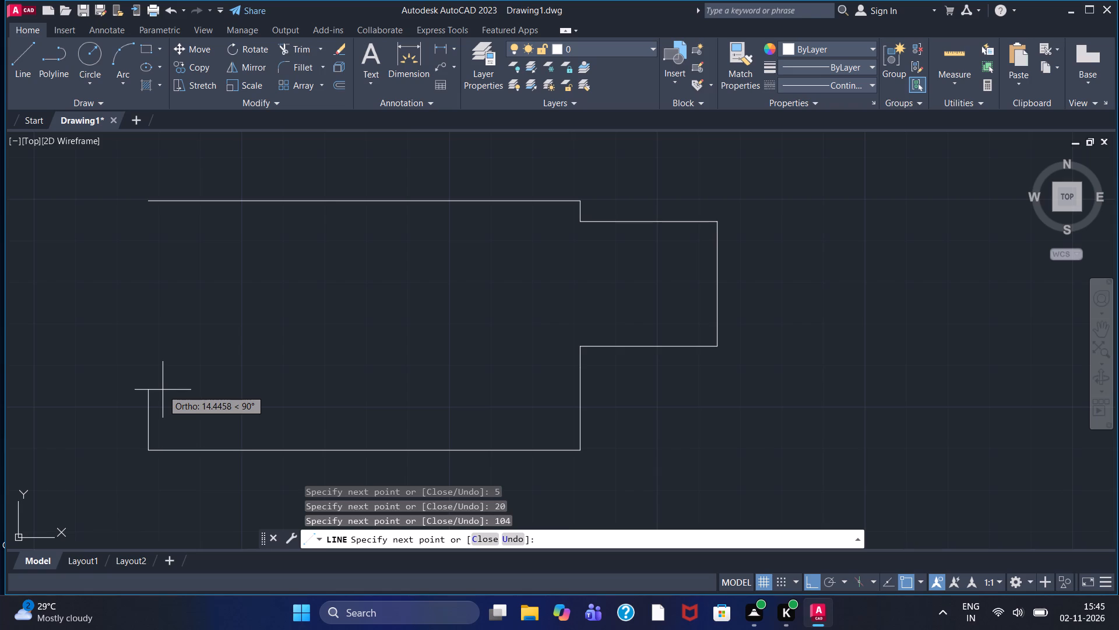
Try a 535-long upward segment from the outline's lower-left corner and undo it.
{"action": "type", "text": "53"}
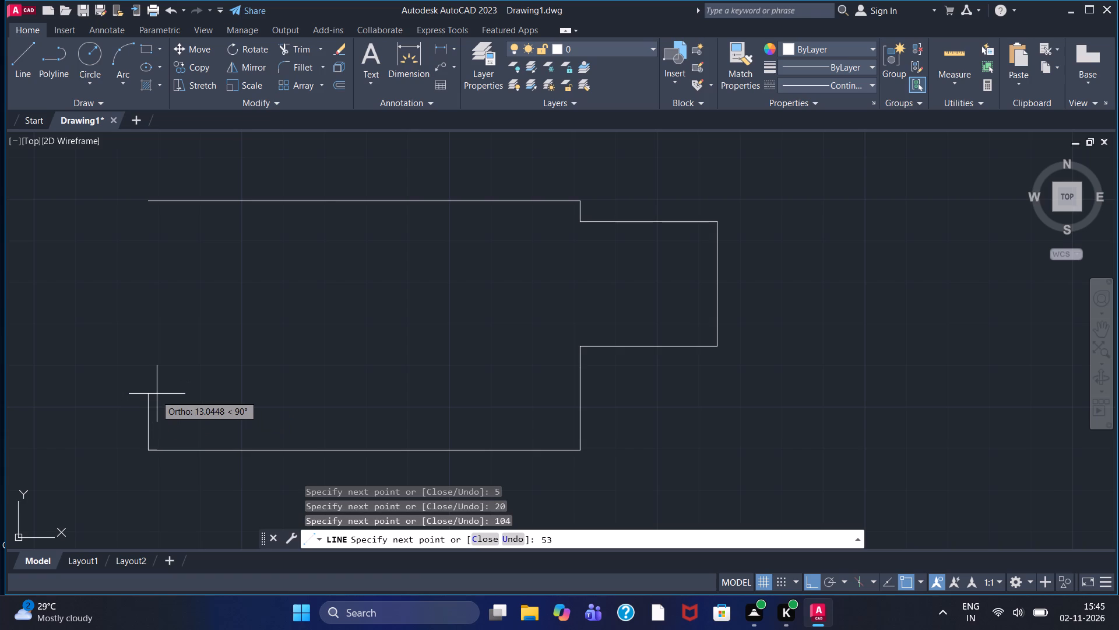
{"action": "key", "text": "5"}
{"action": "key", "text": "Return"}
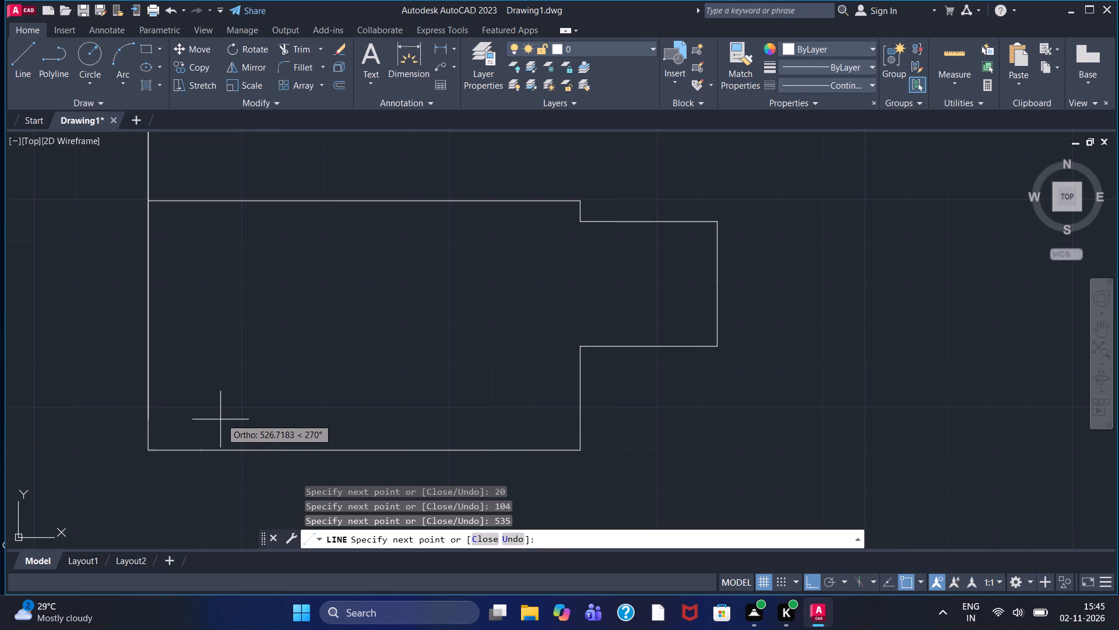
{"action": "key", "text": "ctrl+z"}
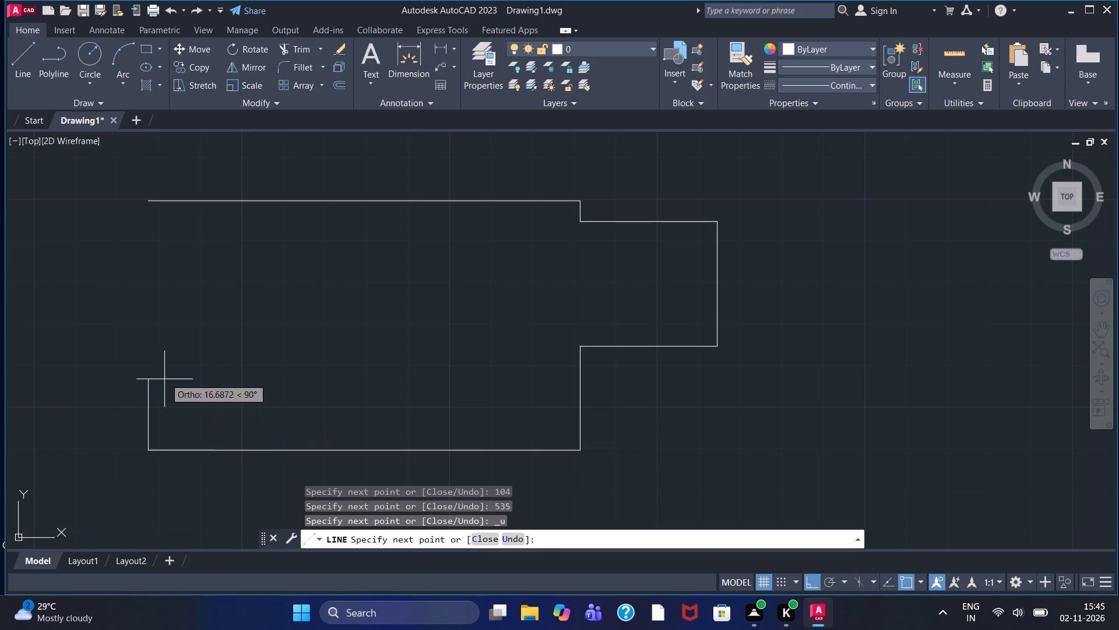
Continue from the outline's lower-left corner with segments 5 up, 5 right, 10 up and 20 left, and end the line.
{"action": "key", "text": "5"}
{"action": "key", "text": "Return"}
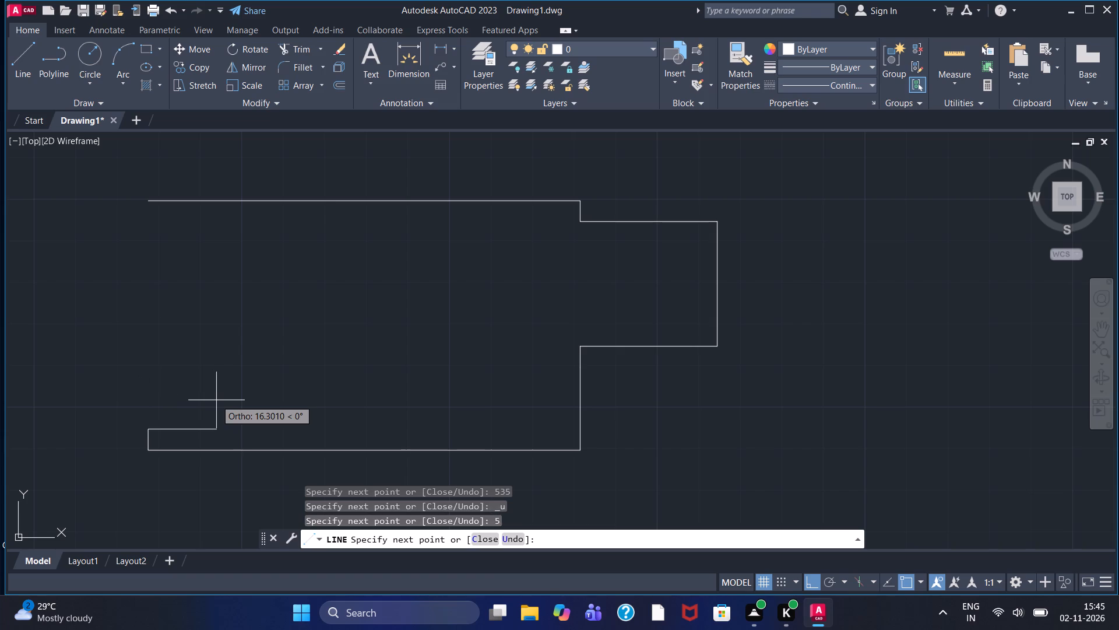
{"action": "key", "text": "5"}
{"action": "key", "text": "Return"}
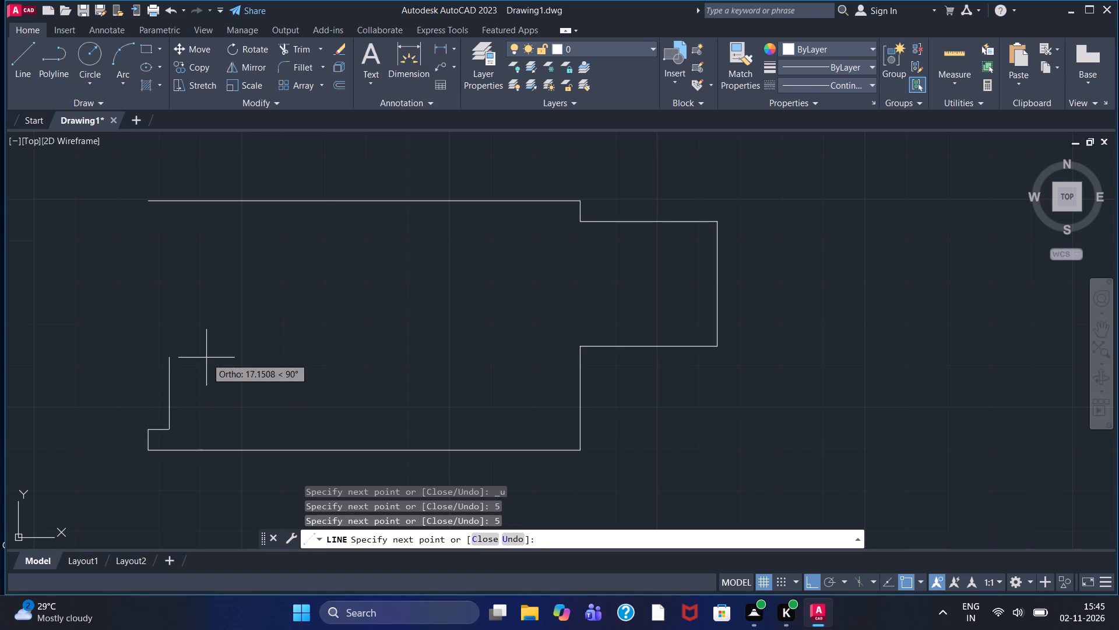
{"action": "type", "text": "10"}
{"action": "key", "text": "Return"}
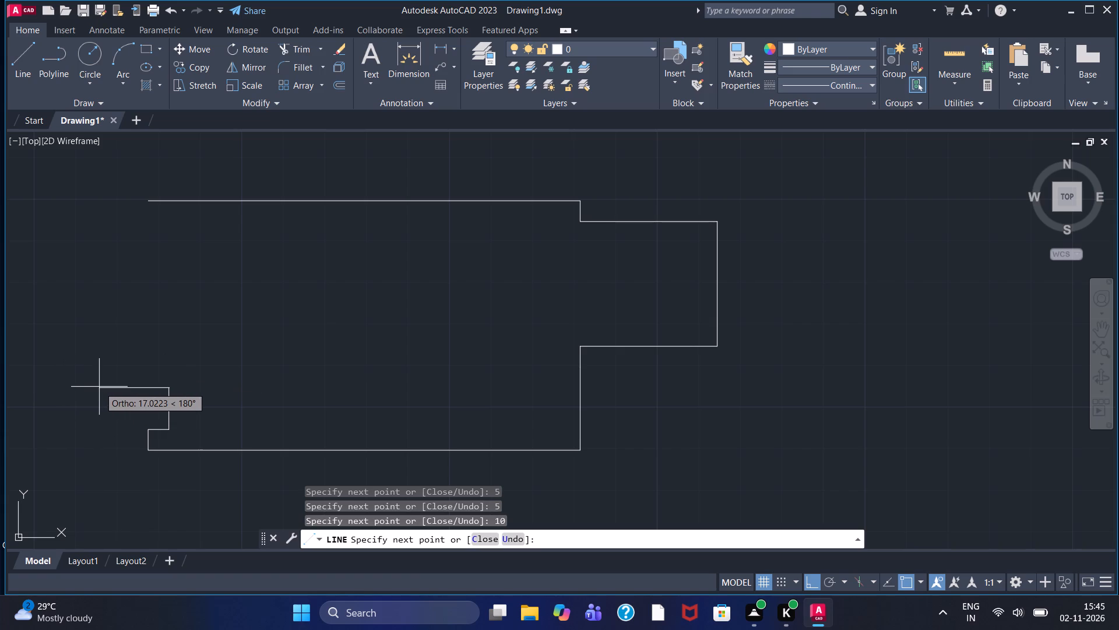
{"action": "type", "text": "20"}
{"action": "key", "text": "Return"}
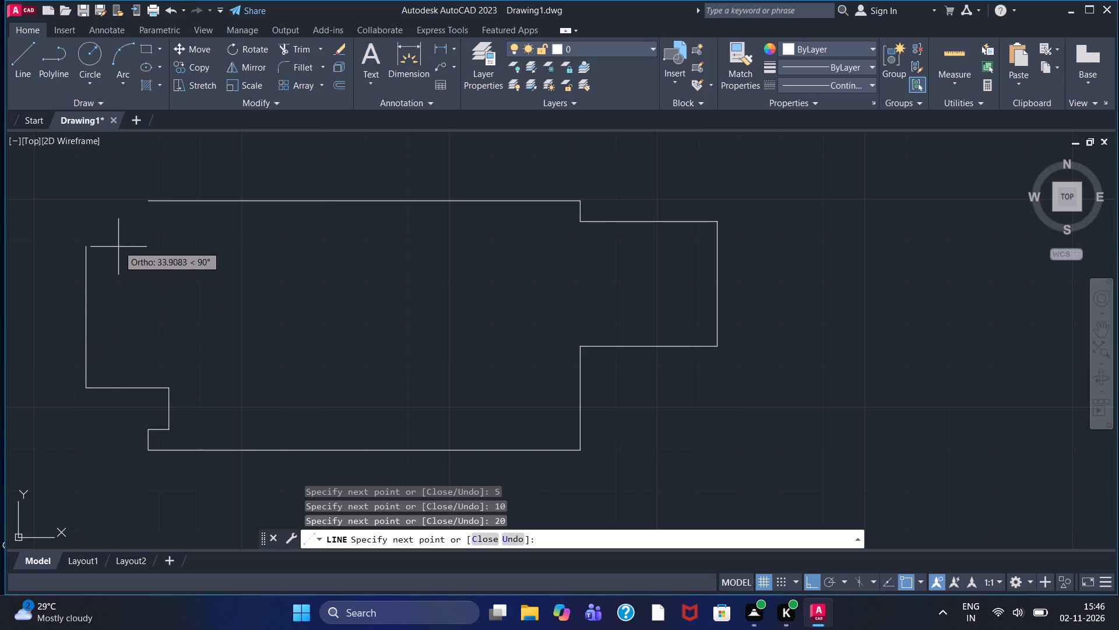
{"action": "key", "text": "Escape"}
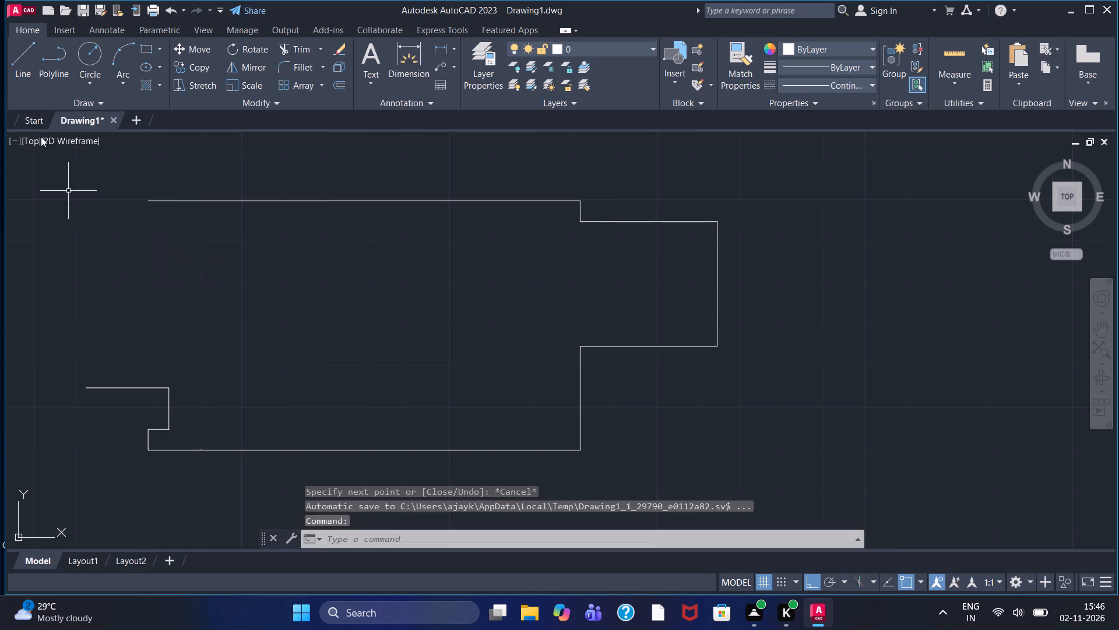
From the open left end of the 104 top edge, draw a line 5 down and a freehand horizontal segment leftward past the 20 segment's end.
{"action": "left_click", "coordinate": [20, 71]}
{"action": "left_click_drag", "start_coordinate": [144, 201], "coordinate": [146, 208]}
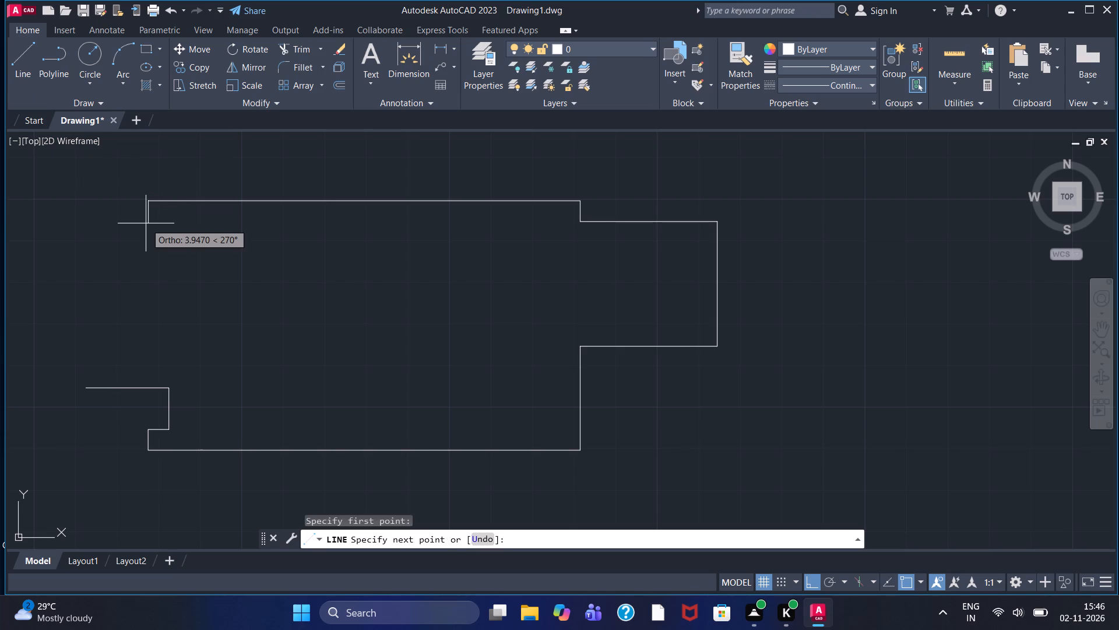
{"action": "key", "text": "5"}
{"action": "key", "text": "Return"}
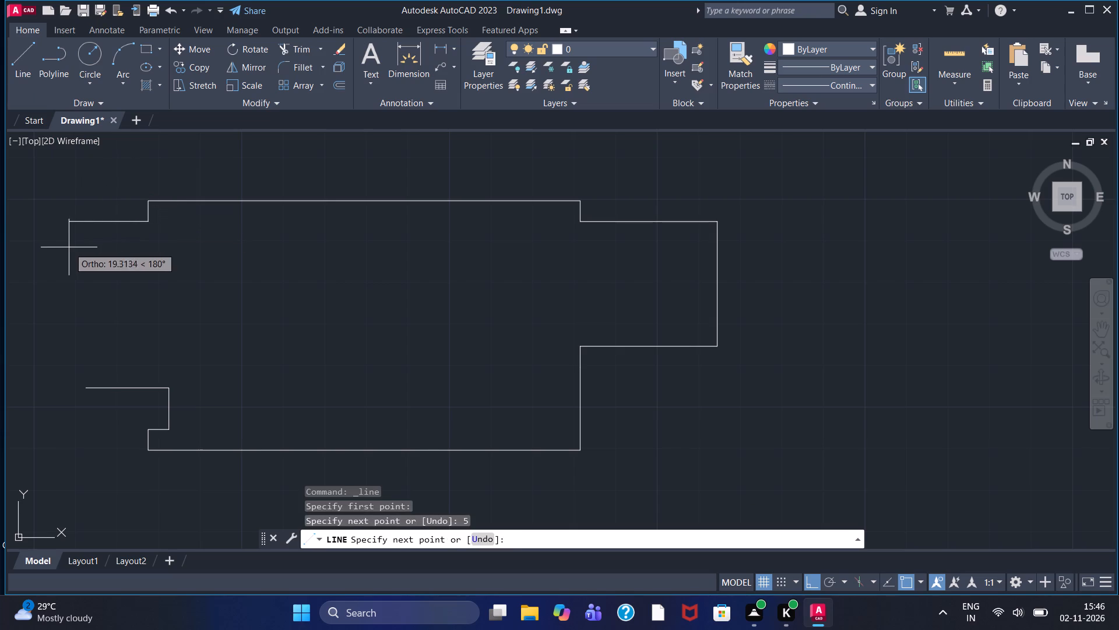
{"action": "left_click", "coordinate": [36, 243]}
{"action": "key", "text": "Escape"}
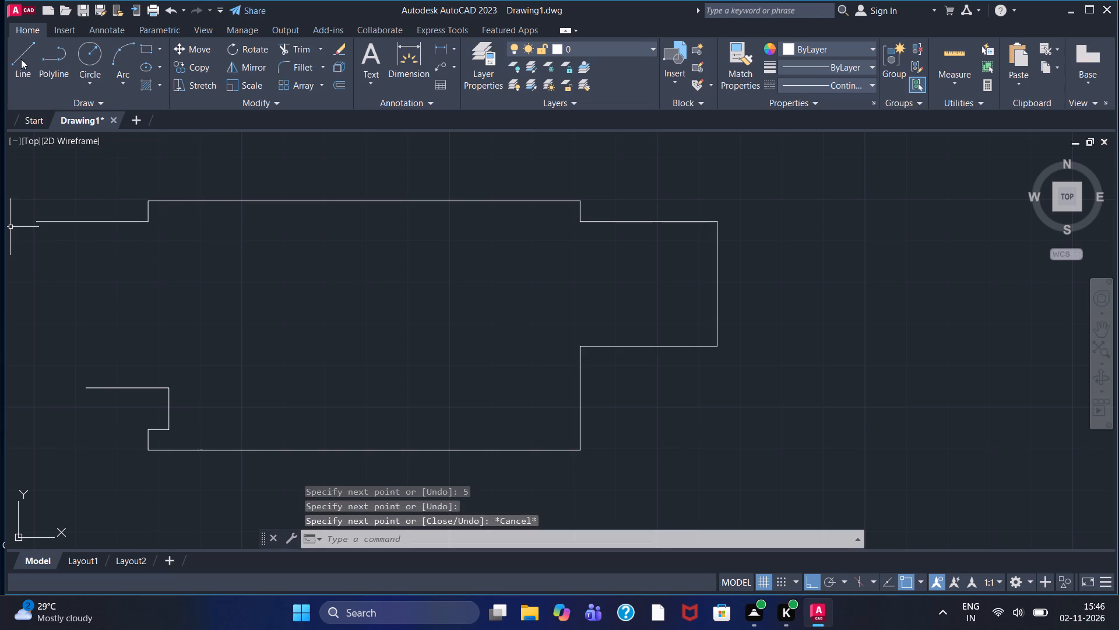
Draw a vertical line about 51 long up from the left end of the 20 segment, crossing the upper-left horizontal line.
{"action": "left_click", "coordinate": [21, 59]}
{"action": "left_click_drag", "start_coordinate": [83, 391], "coordinate": [83, 380]}
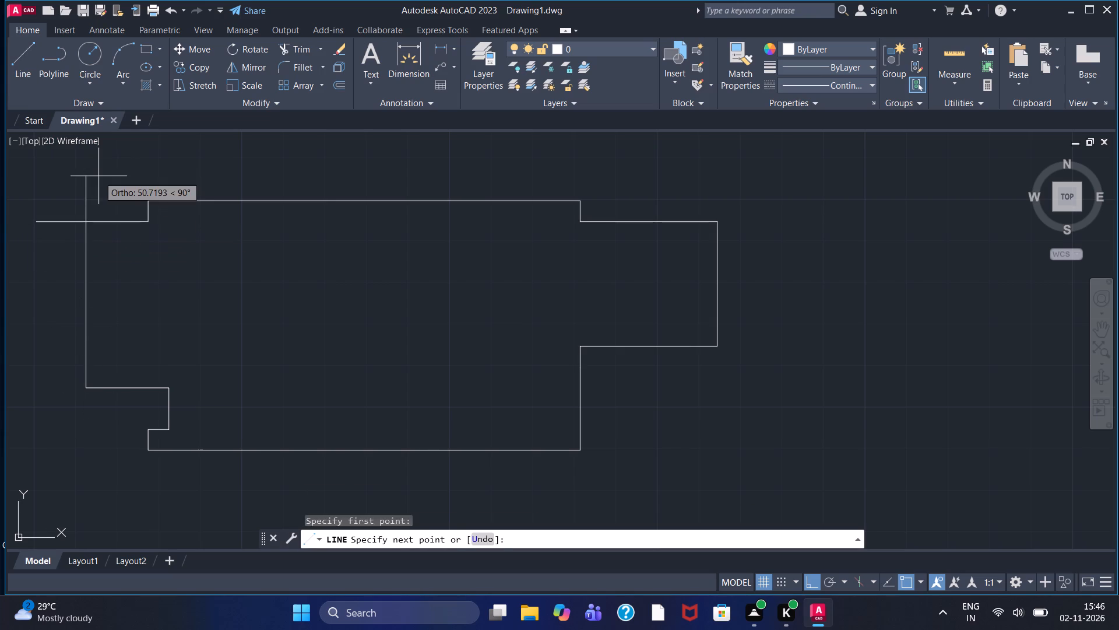
{"action": "left_click", "coordinate": [98, 176]}
{"action": "key", "text": "Escape"}
Trim the two overhanging line ends at the outline's upper-left corner.
{"action": "left_click", "coordinate": [278, 49]}
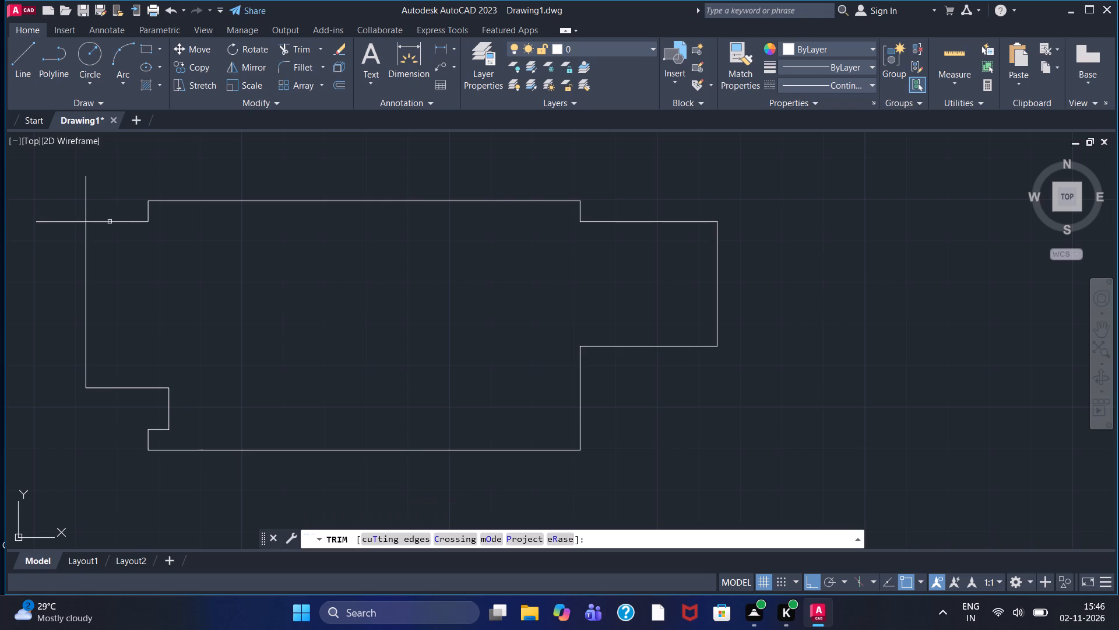
{"action": "left_click_drag", "start_coordinate": [90, 202], "coordinate": [64, 229]}
{"action": "key", "text": "Escape"}
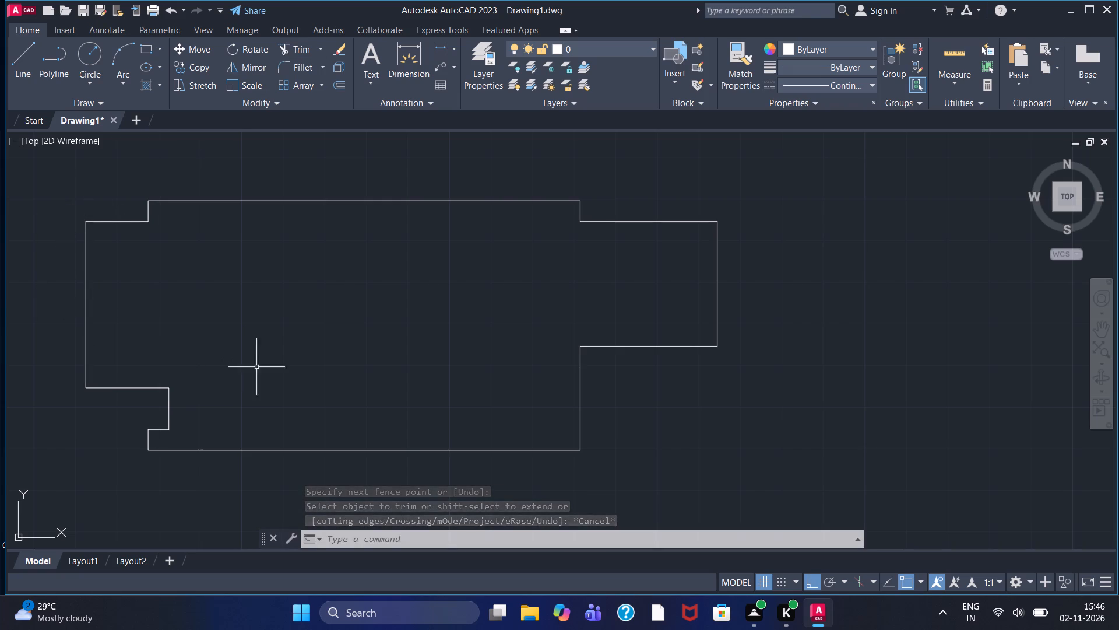
Draw the inner rectangle's top edge freehand inside the outline, its right side 50 down, and its bottom edge about 90 leftward.
{"action": "left_click", "coordinate": [20, 75]}
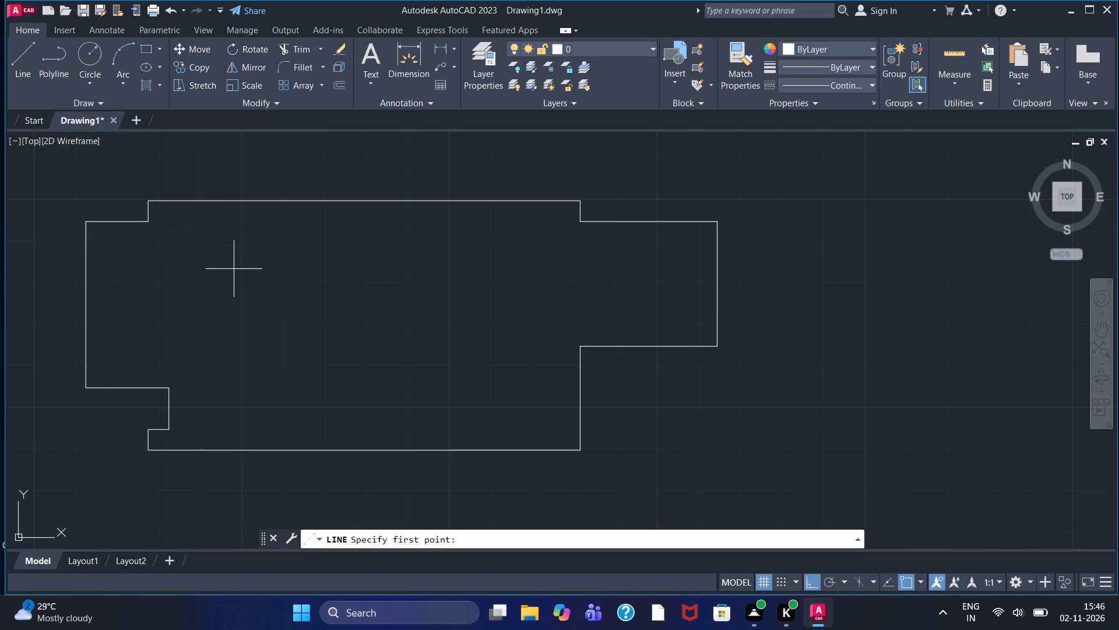
{"action": "left_click", "coordinate": [186, 231]}
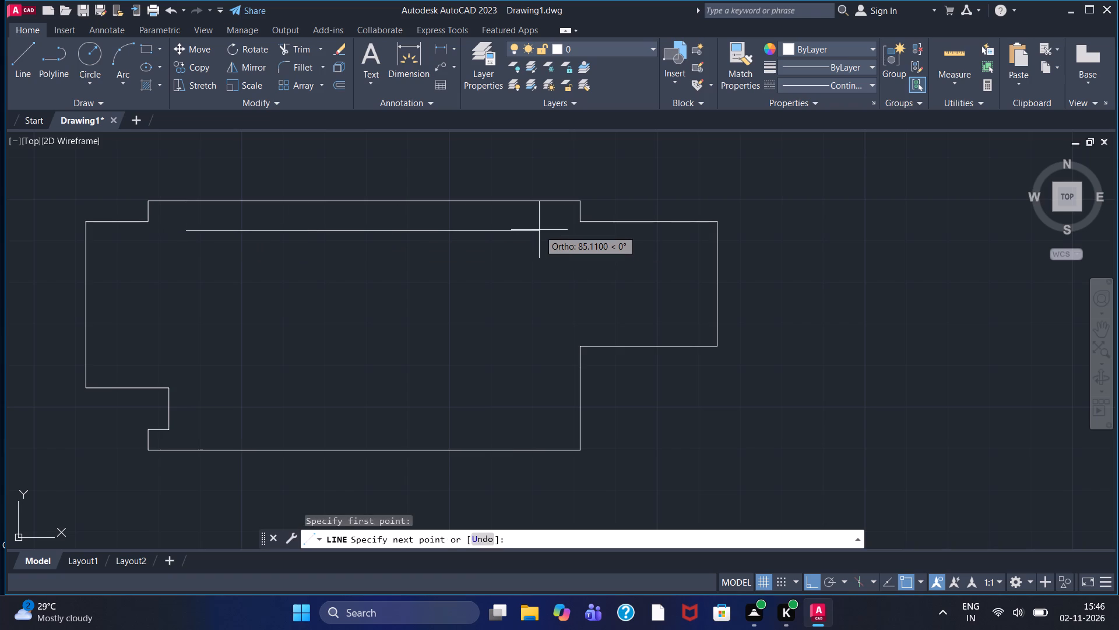
{"action": "left_click", "coordinate": [547, 230]}
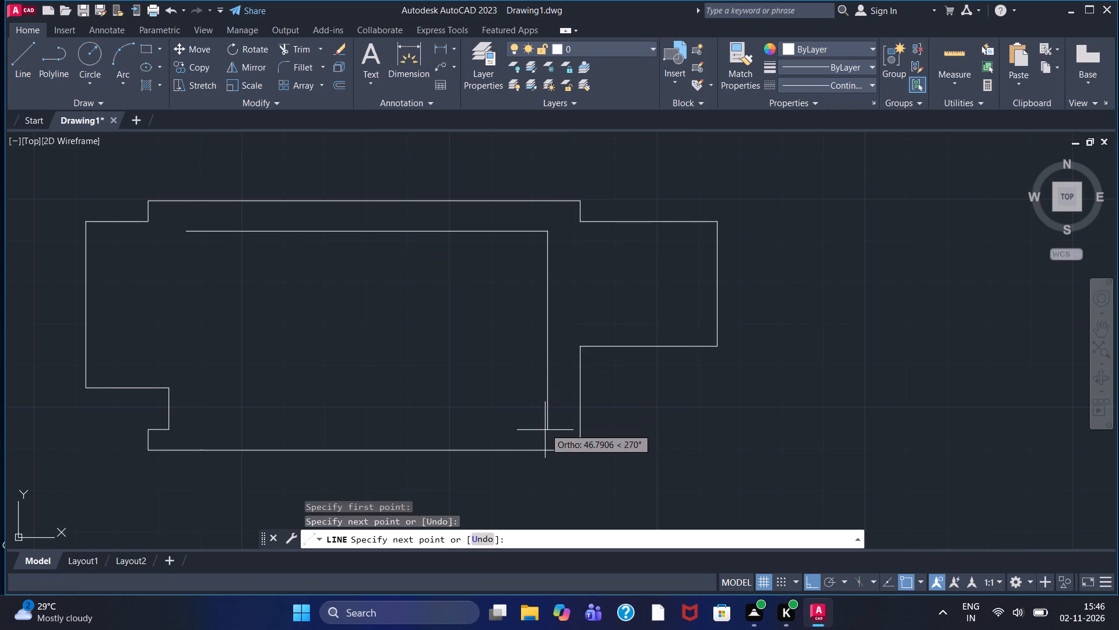
{"action": "type", "text": "50"}
{"action": "key", "text": "Return"}
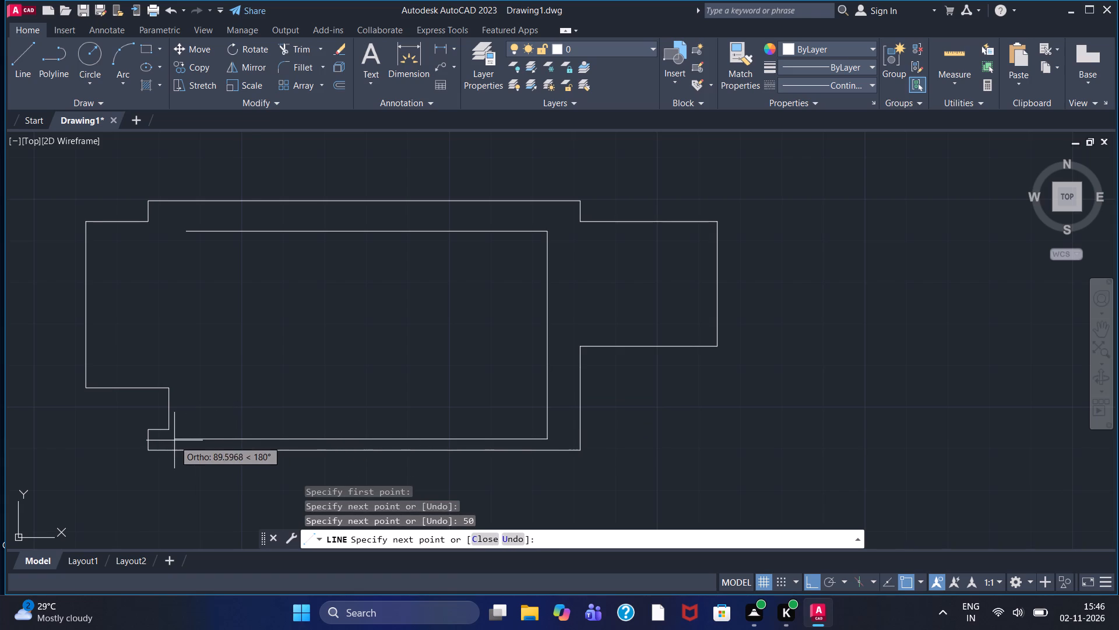
{"action": "left_click_drag", "start_coordinate": [174, 440], "coordinate": [174, 432]}
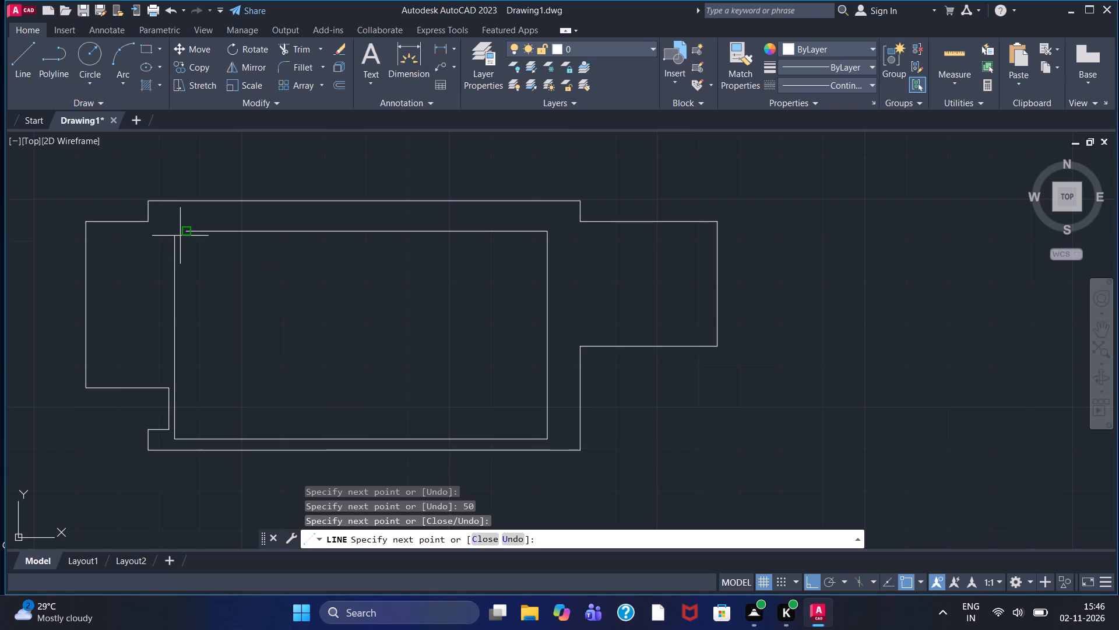
{"action": "key", "text": "Escape"}
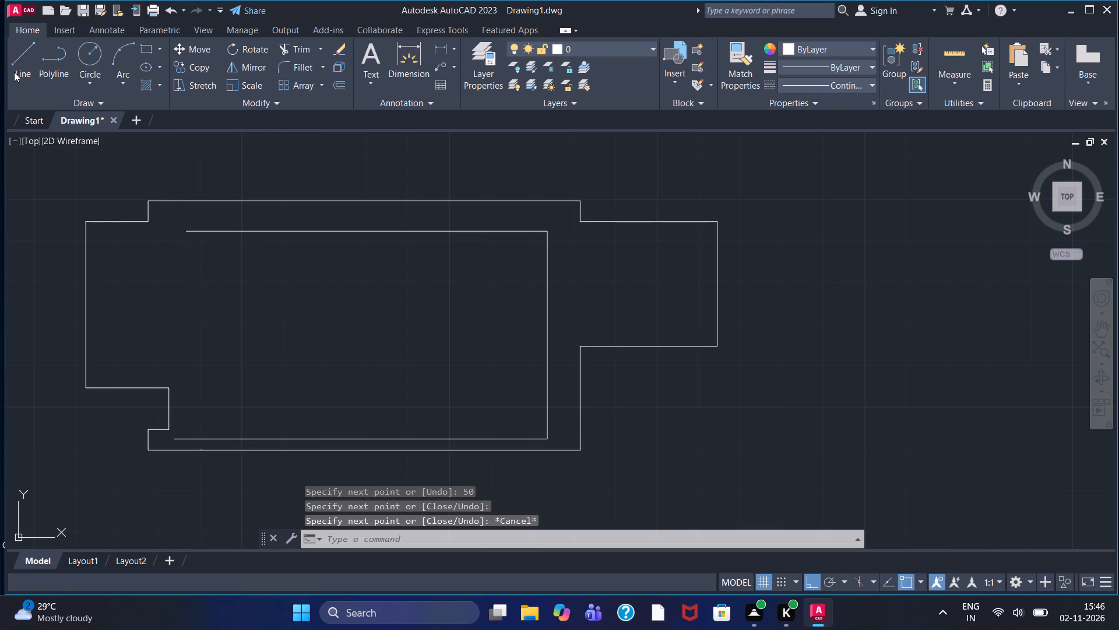
Draw the inner rectangle's left side from the top edge's left end straight down just past the bottom edge.
{"action": "left_click", "coordinate": [14, 72]}
{"action": "left_click_drag", "start_coordinate": [185, 235], "coordinate": [185, 240]}
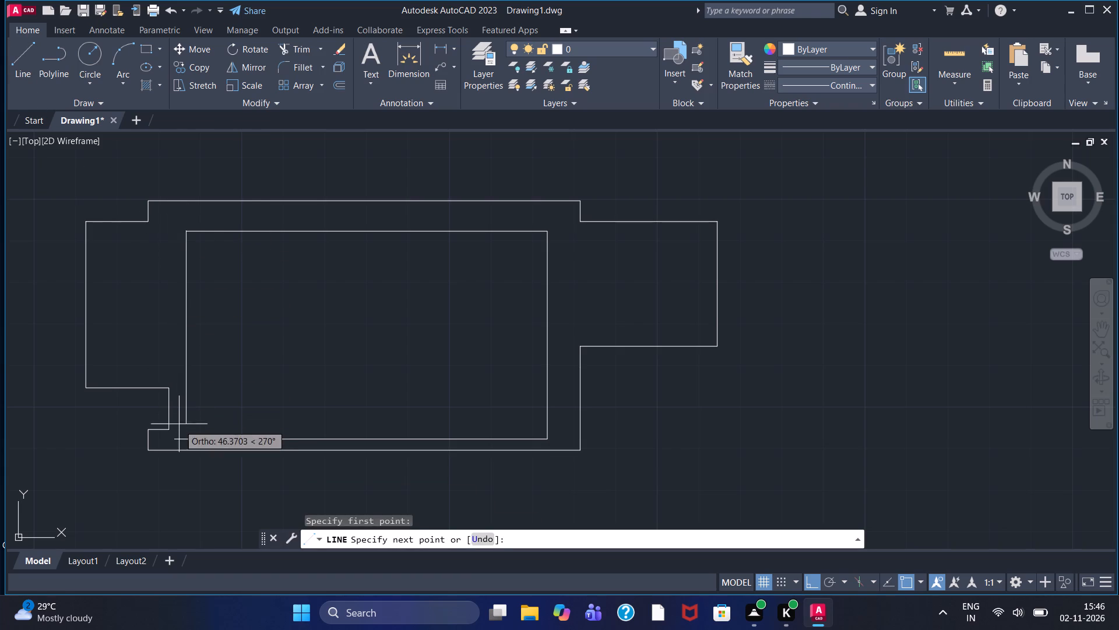
{"action": "scroll", "coordinate": [182, 448], "scroll_direction": "up", "scroll_amount": 4}
{"action": "left_click", "coordinate": [184, 423]}
{"action": "key", "text": "Escape"}
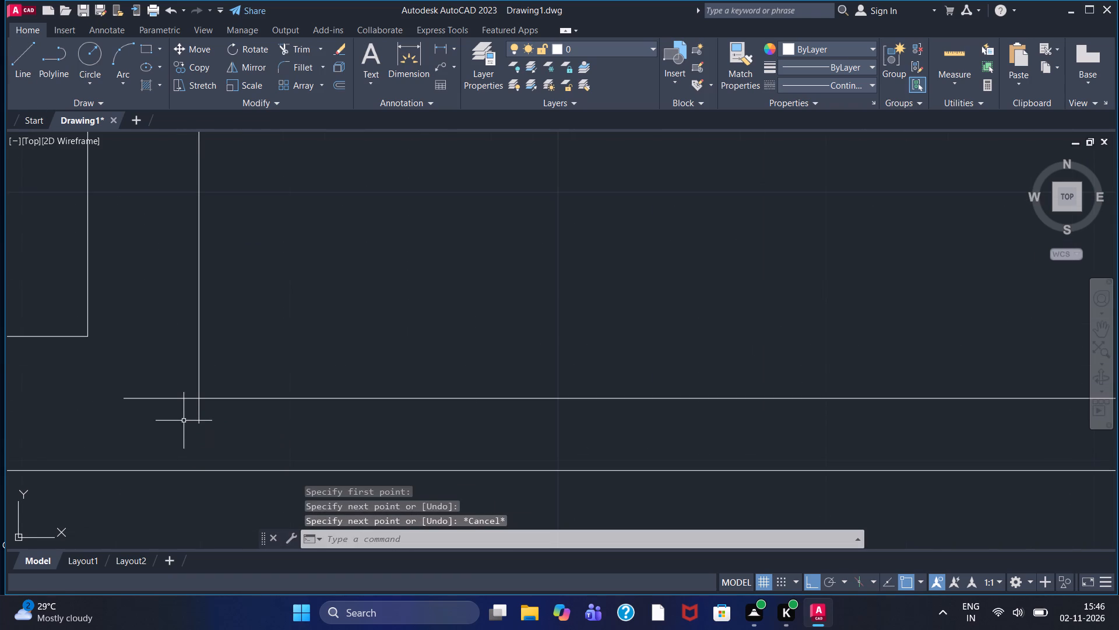
Trim the two overhanging line ends at the inner rectangle's lower-left corner.
{"action": "left_click", "coordinate": [291, 48]}
{"action": "left_click_drag", "start_coordinate": [149, 365], "coordinate": [213, 407]}
{"action": "scroll", "coordinate": [213, 408], "scroll_direction": "down", "scroll_amount": 1}
{"action": "scroll", "coordinate": [390, 256], "scroll_direction": "down", "scroll_amount": 1}
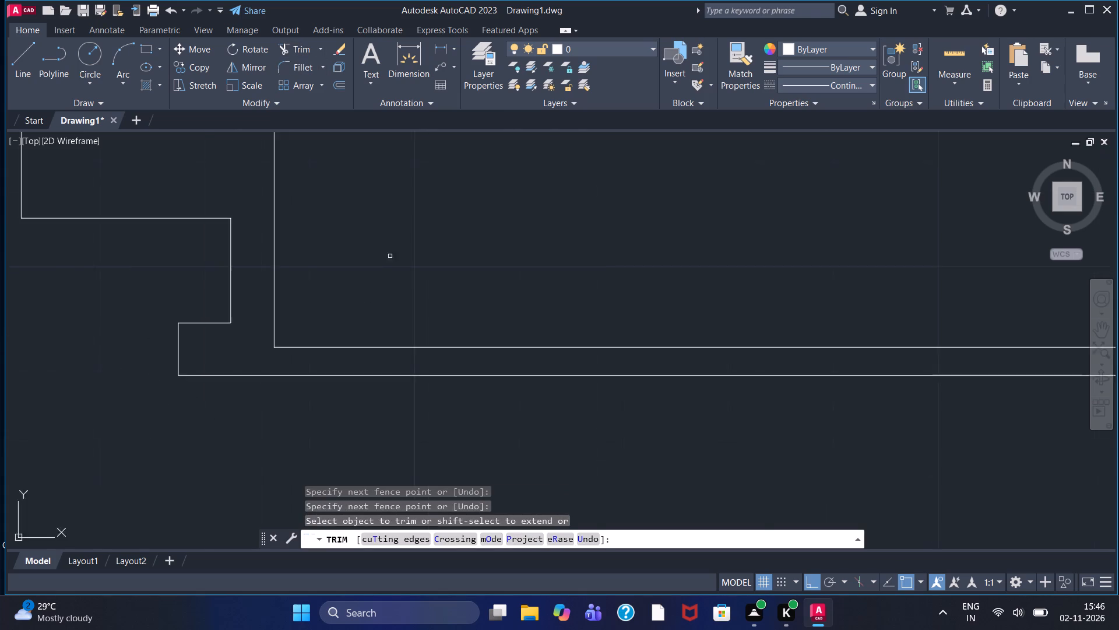
{"action": "scroll", "coordinate": [389, 257], "scroll_direction": "down", "scroll_amount": 1}
{"action": "key", "text": "Escape"}
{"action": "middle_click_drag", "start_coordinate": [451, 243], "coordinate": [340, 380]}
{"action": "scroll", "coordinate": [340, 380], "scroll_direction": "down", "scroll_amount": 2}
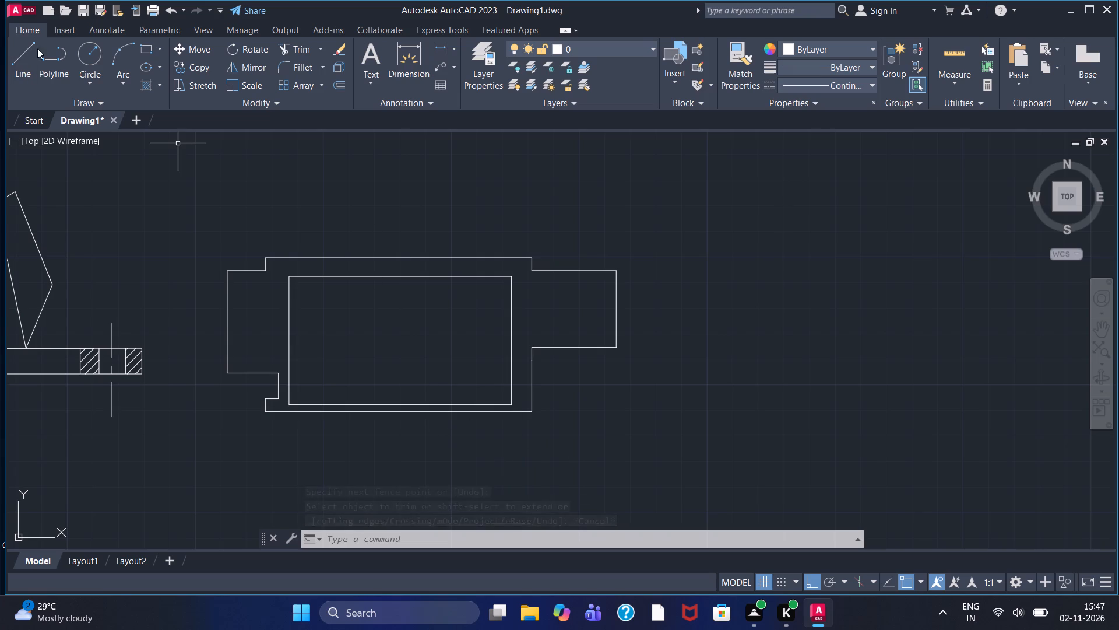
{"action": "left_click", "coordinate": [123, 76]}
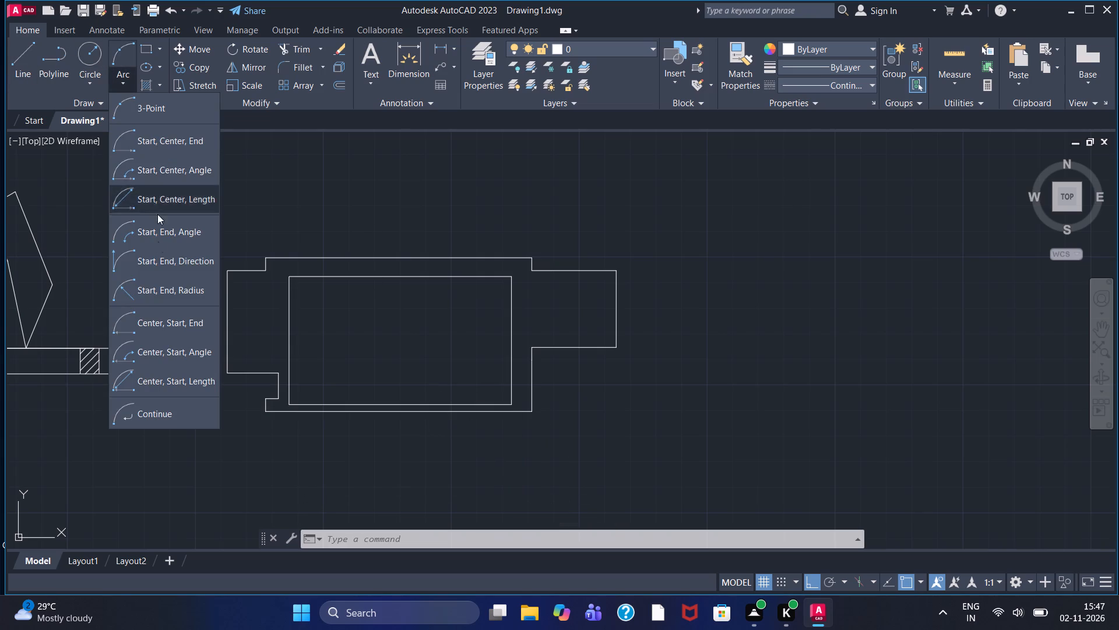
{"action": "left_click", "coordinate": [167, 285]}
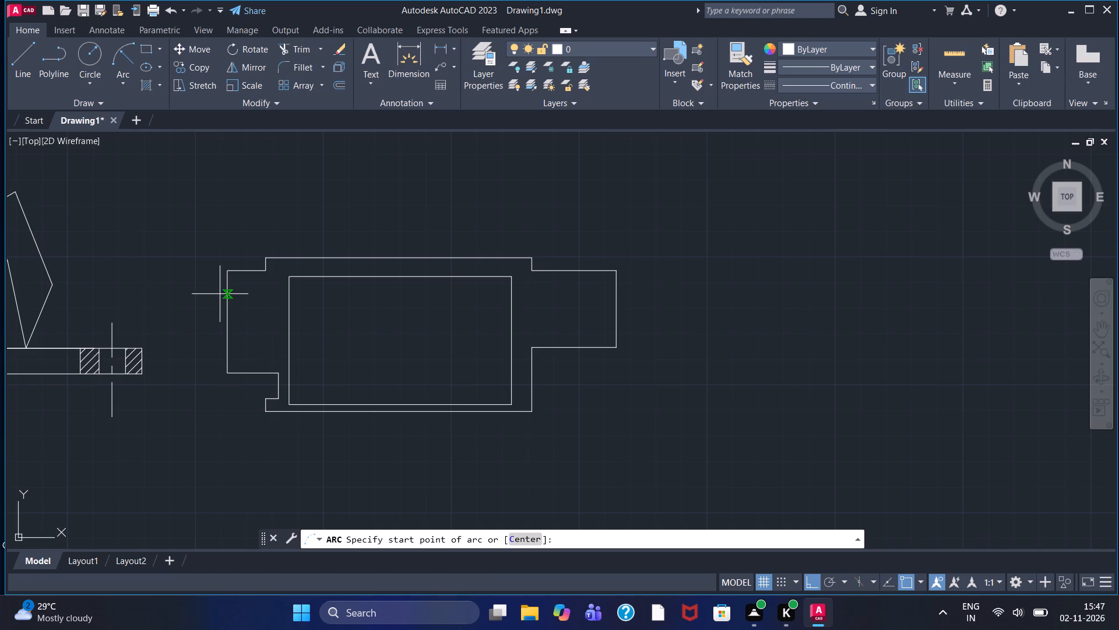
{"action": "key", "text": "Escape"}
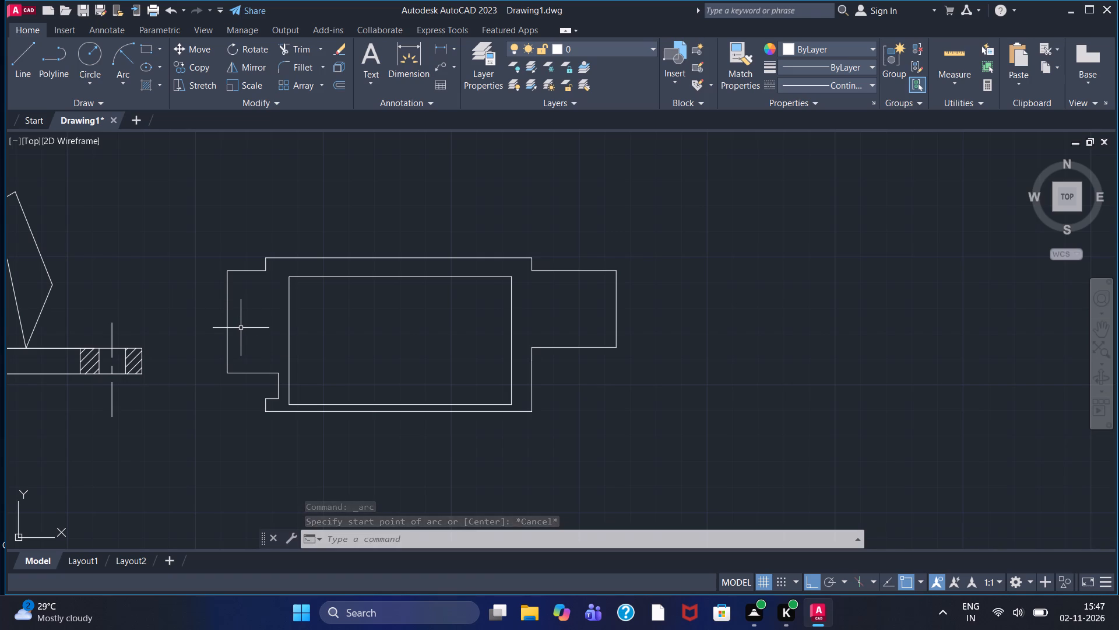
Draw a line 22 leftward along the outline's top edge from near its upper-right corner, continuing straight down past the bottom edge.
{"action": "left_click", "coordinate": [30, 64]}
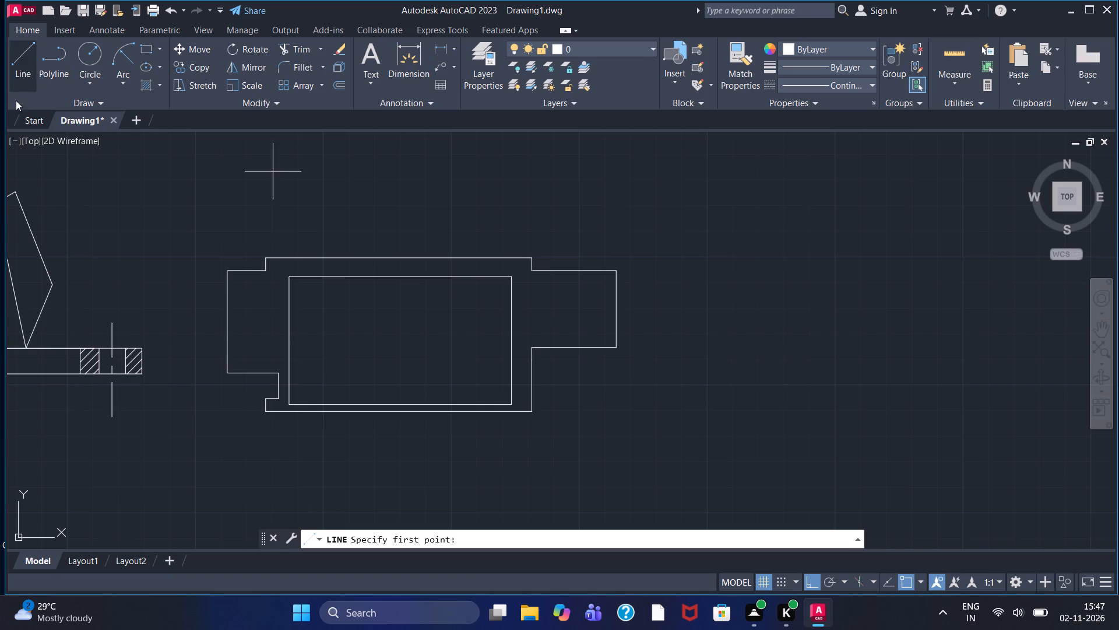
{"action": "left_click", "coordinate": [523, 259]}
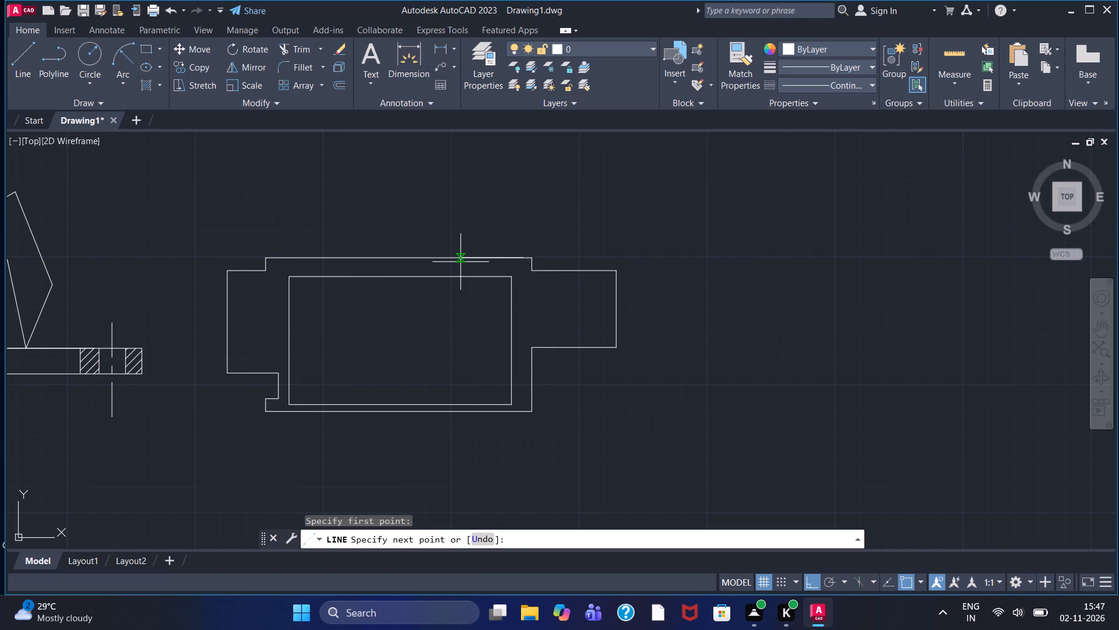
{"action": "type", "text": "22"}
{"action": "key", "text": "Return"}
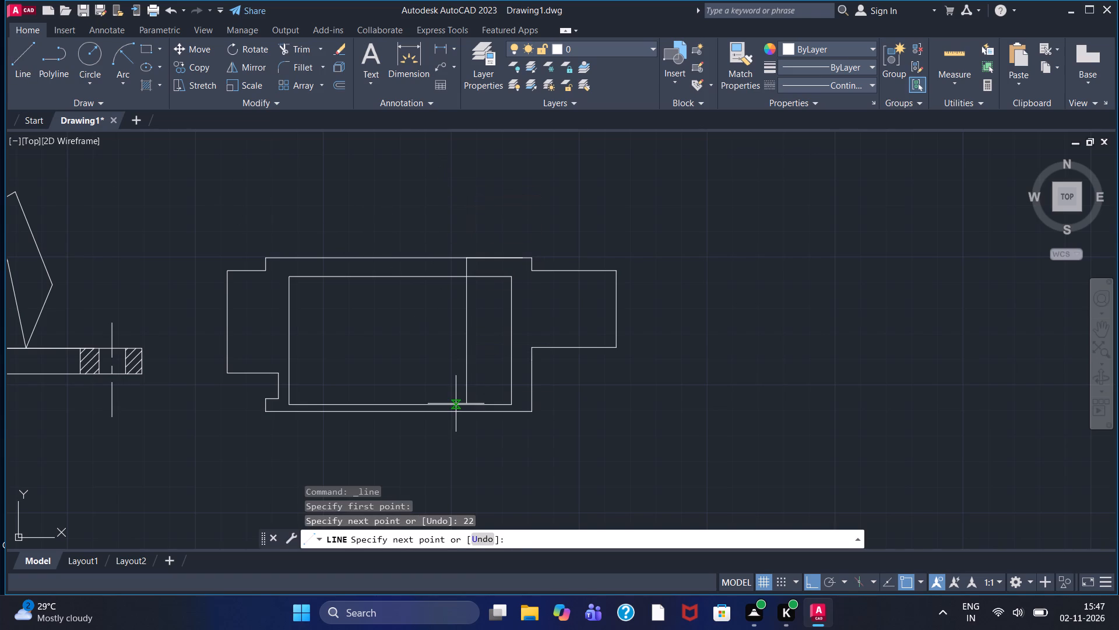
{"action": "left_click", "coordinate": [458, 441]}
{"action": "key", "text": "Escape"}
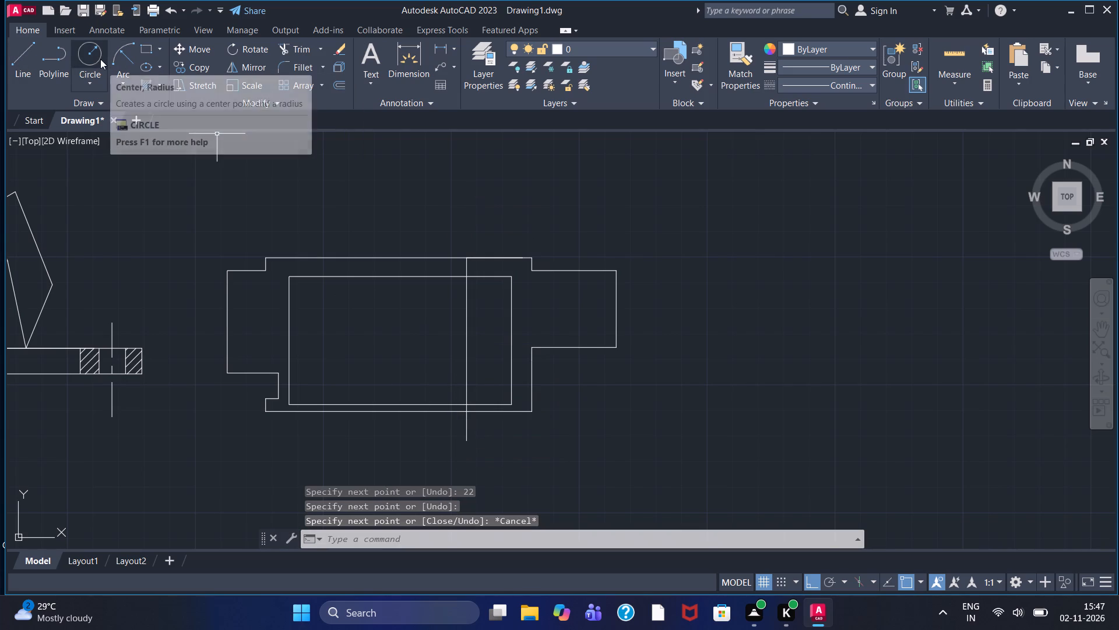
Draw a circle of diameter 22 centred where the new vertical line meets the outline's top edge.
{"action": "left_click", "coordinate": [88, 86]}
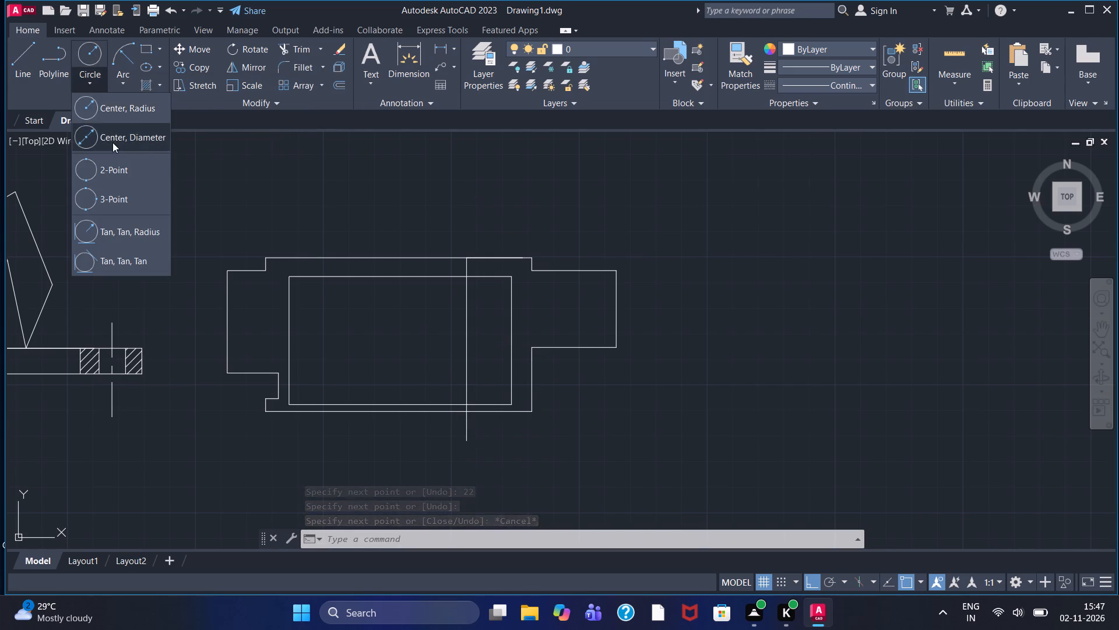
{"action": "left_click", "coordinate": [112, 142]}
{"action": "left_click", "coordinate": [467, 261]}
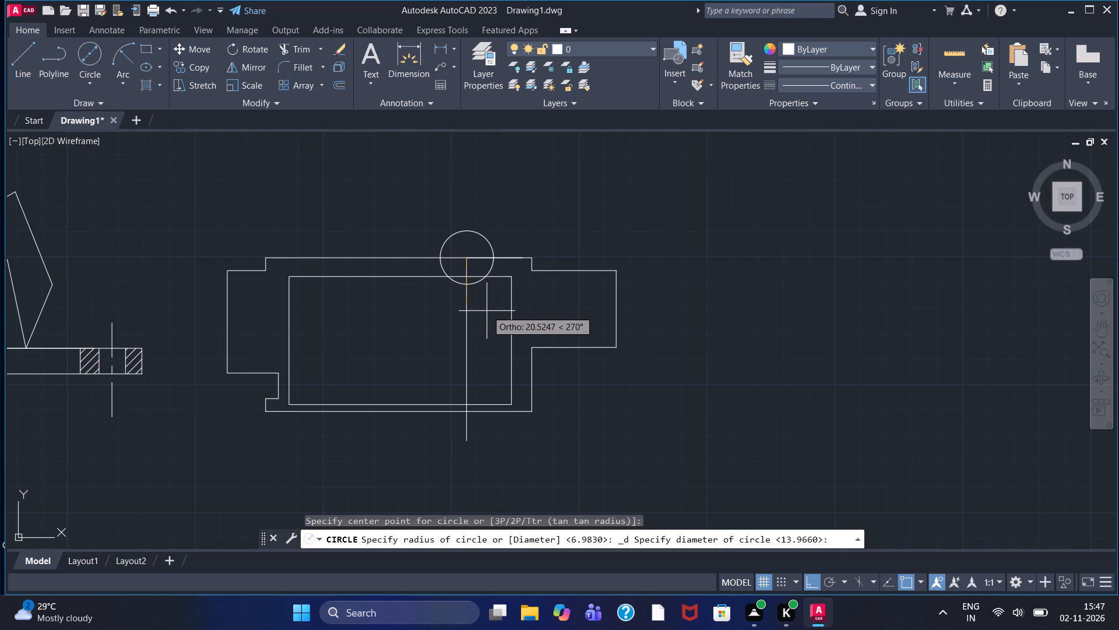
{"action": "type", "text": "22"}
{"action": "key", "text": "Return"}
{"action": "key", "text": "Escape"}
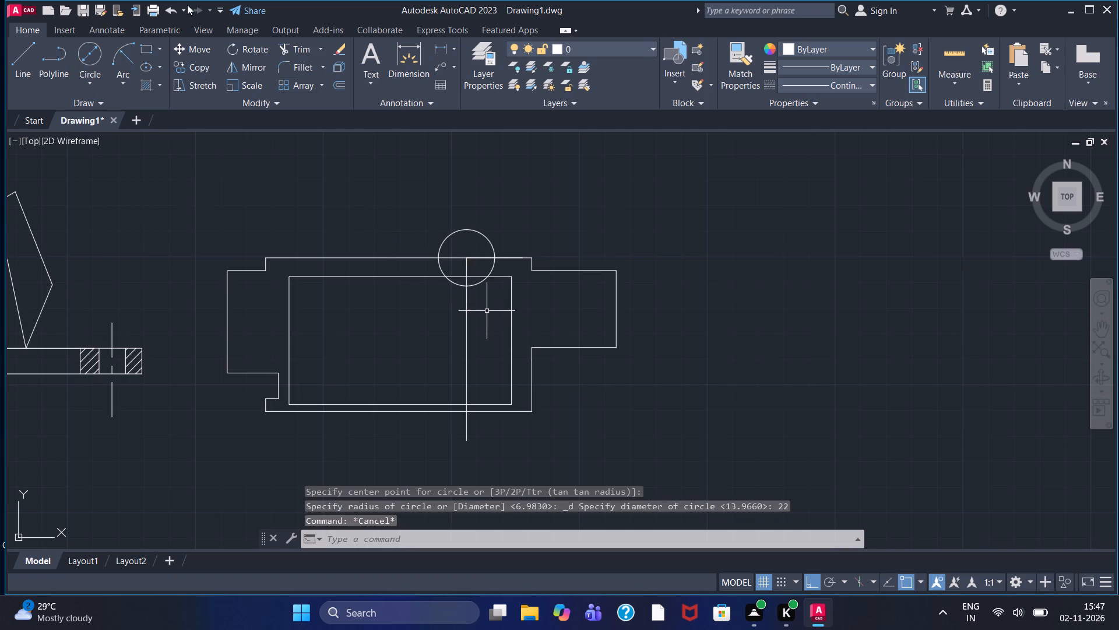
Trim the 22 circle to its upper half and remove the vertical line's part between the outline's and inner rectangle's top edges.
{"action": "left_click", "coordinate": [287, 52]}
{"action": "scroll", "coordinate": [431, 251], "scroll_direction": "up", "scroll_amount": 3}
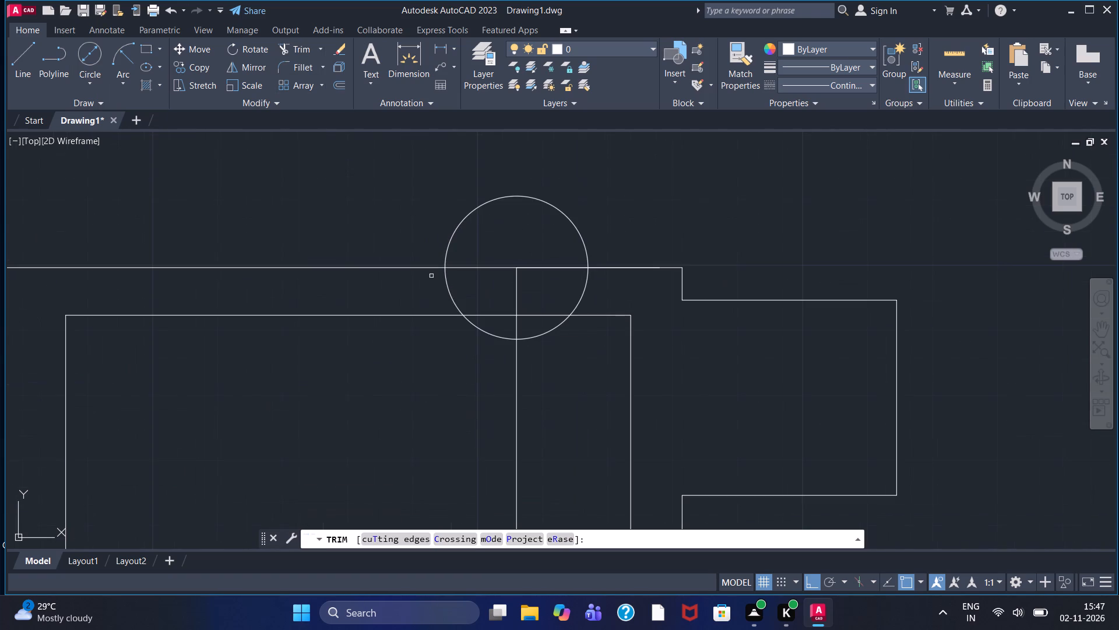
{"action": "left_click_drag", "start_coordinate": [438, 288], "coordinate": [463, 288]}
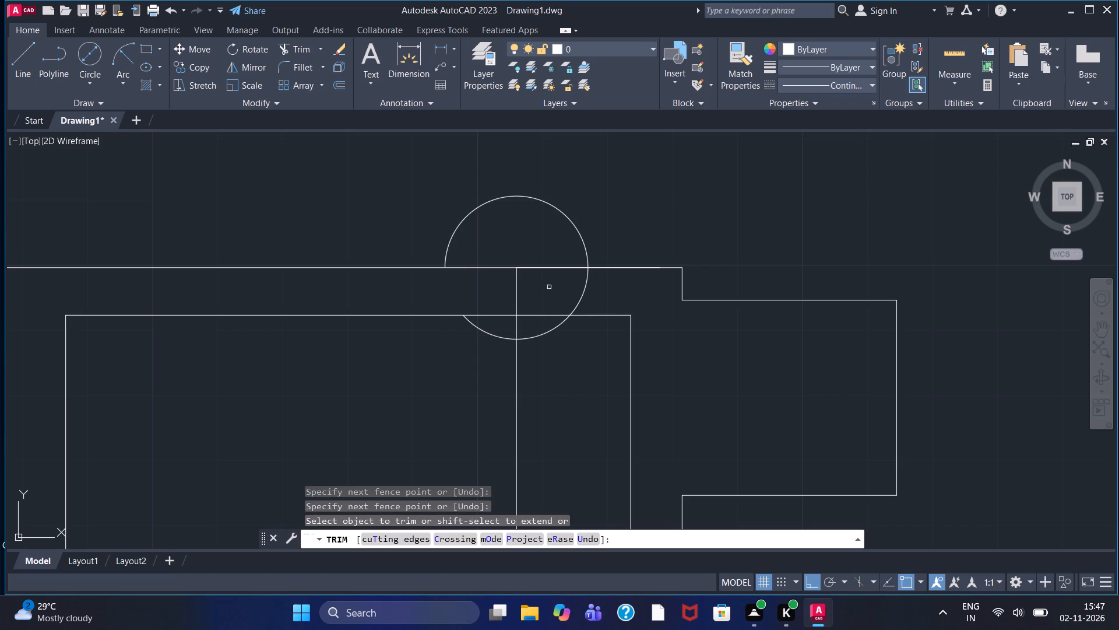
{"action": "left_click_drag", "start_coordinate": [556, 287], "coordinate": [618, 290]}
{"action": "left_click_drag", "start_coordinate": [561, 345], "coordinate": [541, 330]}
{"action": "left_click_drag", "start_coordinate": [478, 345], "coordinate": [491, 335]}
{"action": "left_click_drag", "start_coordinate": [485, 342], "coordinate": [495, 333]}
{"action": "left_click_drag", "start_coordinate": [492, 295], "coordinate": [562, 292]}
{"action": "key", "text": "Escape"}
Draw a circle of diameter 20 centred at the vertical line's upper end on the inner rectangle's top edge.
{"action": "scroll", "coordinate": [552, 295], "scroll_direction": "down", "scroll_amount": 2}
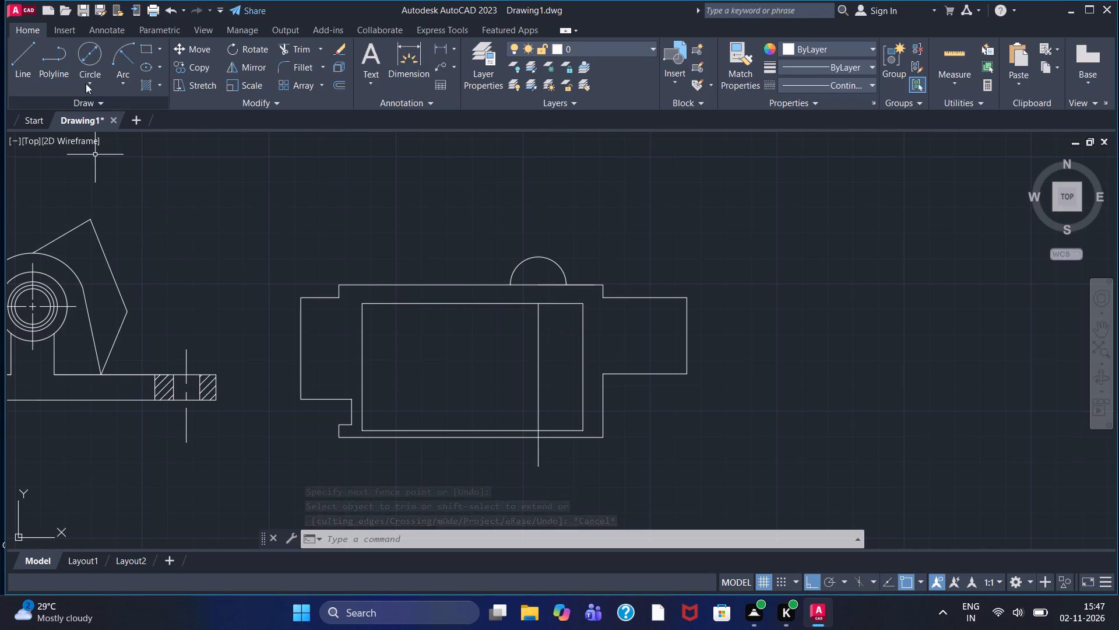
{"action": "left_click", "coordinate": [85, 58]}
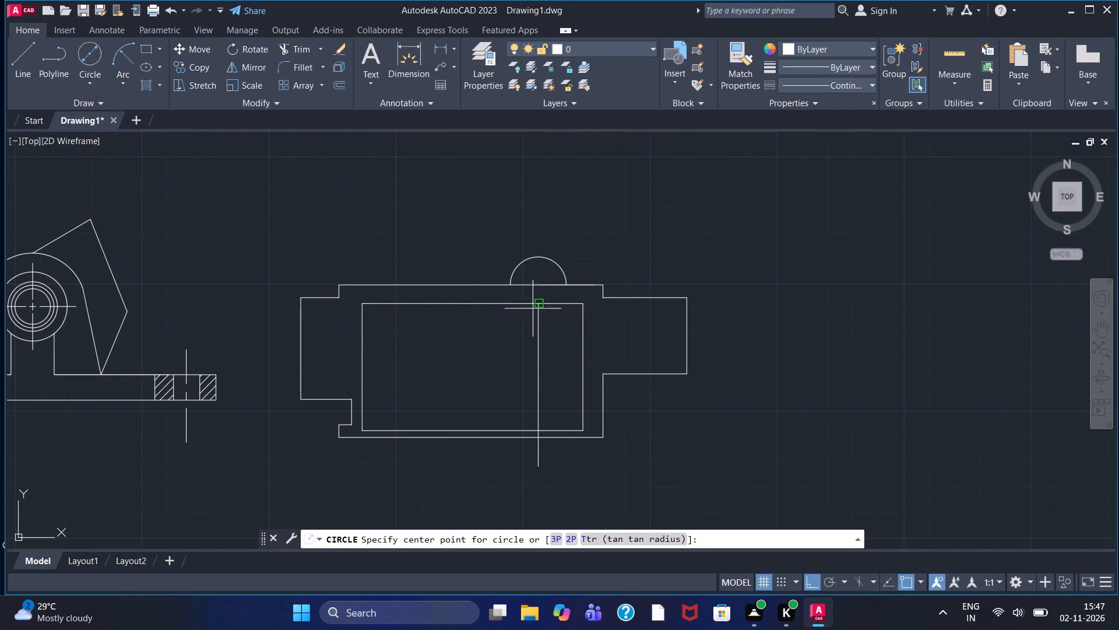
{"action": "left_click", "coordinate": [538, 306]}
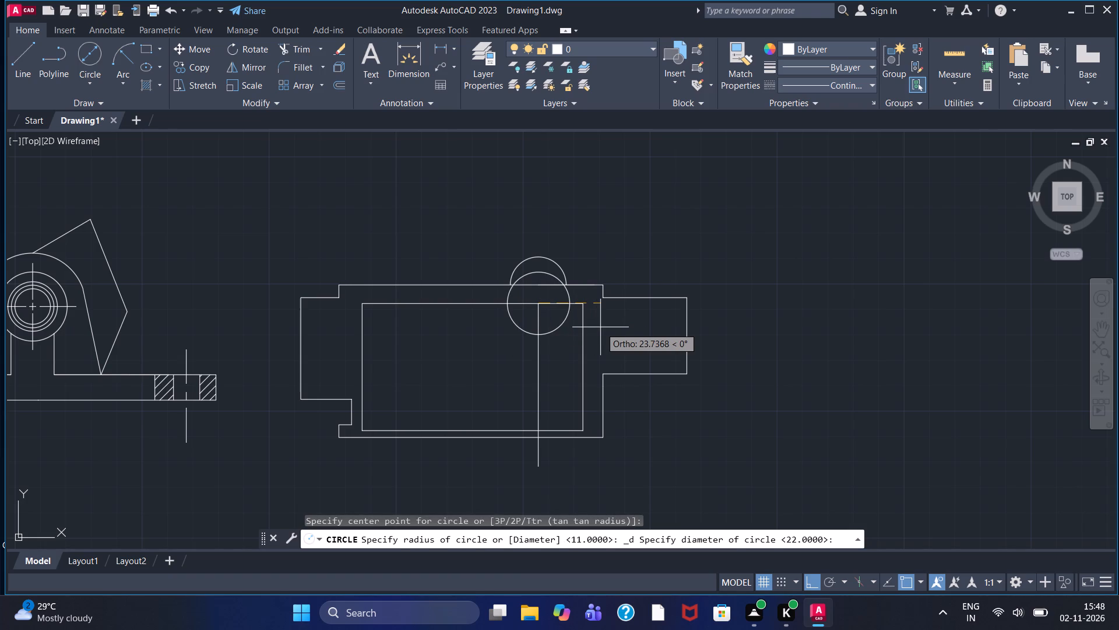
{"action": "type", "text": "20"}
{"action": "key", "text": "Return"}
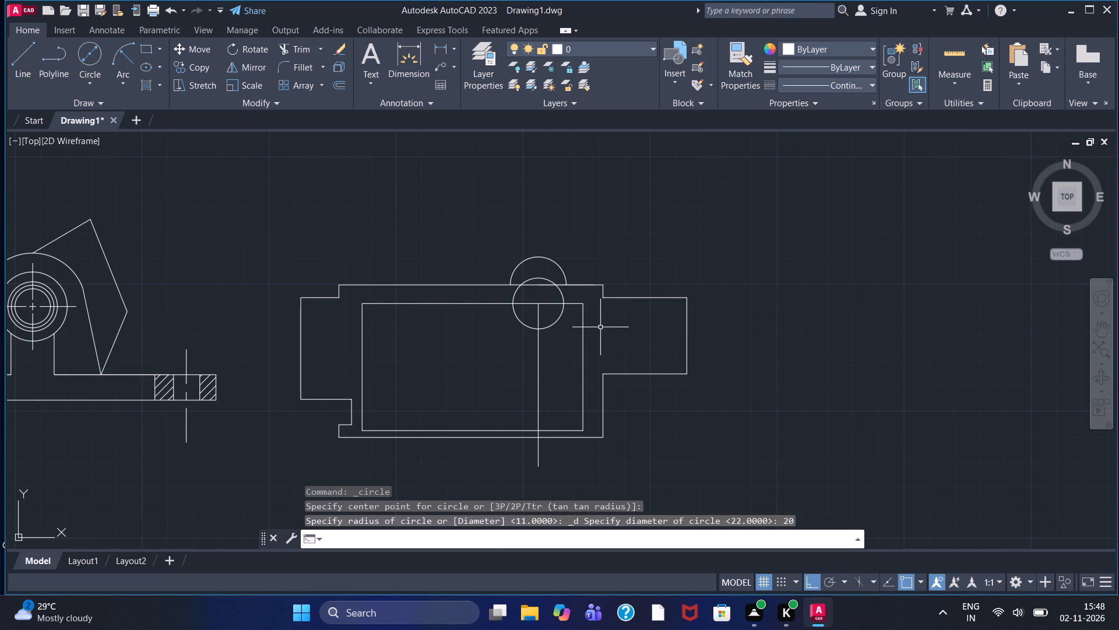
{"action": "key", "text": "Escape"}
Trim away the 20 circle's upper half, keeping the semicircle below the inner rectangle's top edge.
{"action": "left_click", "coordinate": [291, 50]}
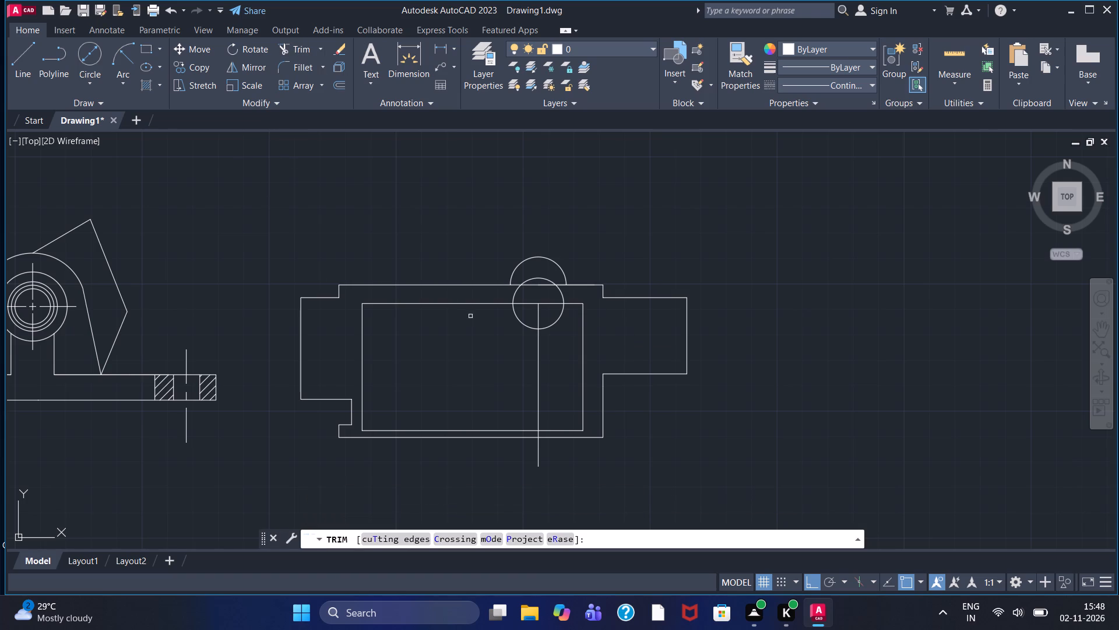
{"action": "scroll", "coordinate": [489, 320], "scroll_direction": "up", "scroll_amount": 3}
{"action": "left_click_drag", "start_coordinate": [530, 233], "coordinate": [778, 208]}
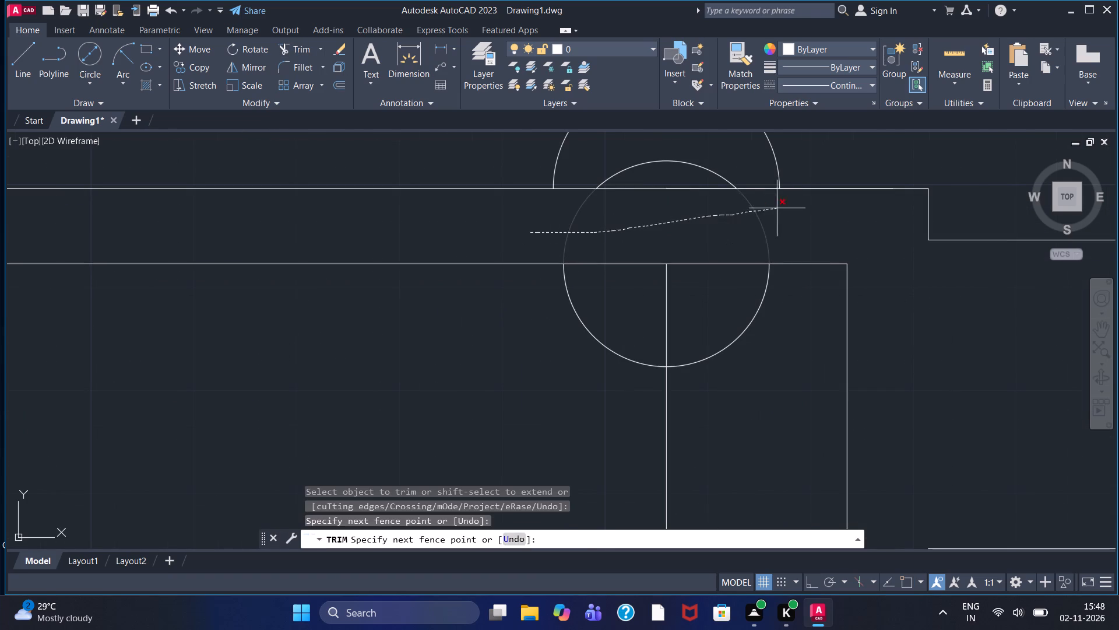
{"action": "left_click_drag", "start_coordinate": [778, 208], "coordinate": [785, 208]}
{"action": "left_click_drag", "start_coordinate": [682, 176], "coordinate": [681, 152]}
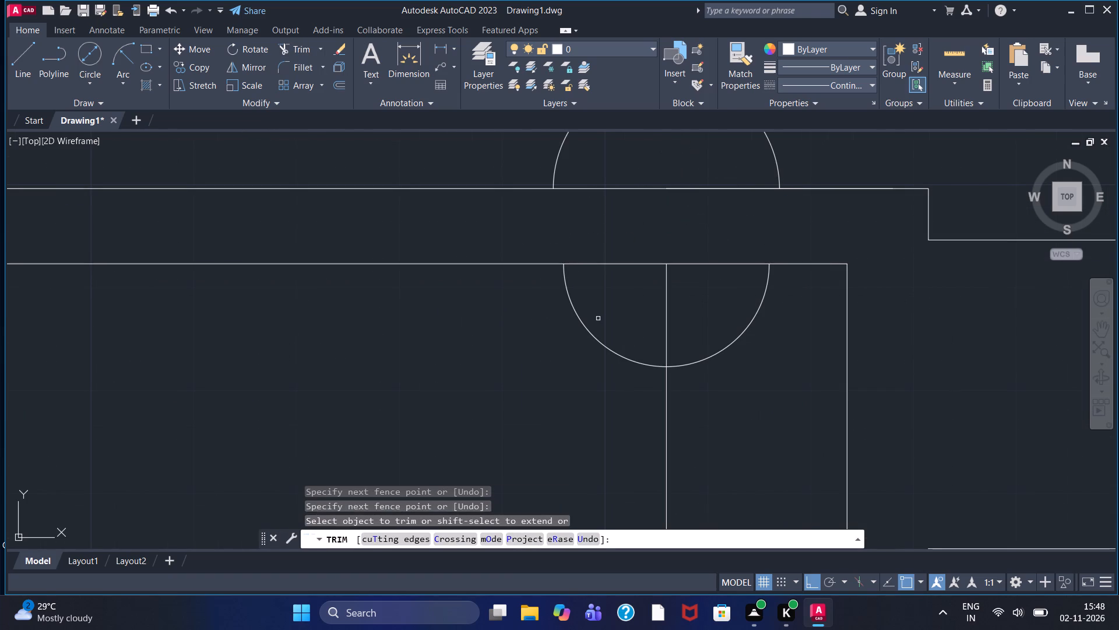
{"action": "key", "text": "Escape"}
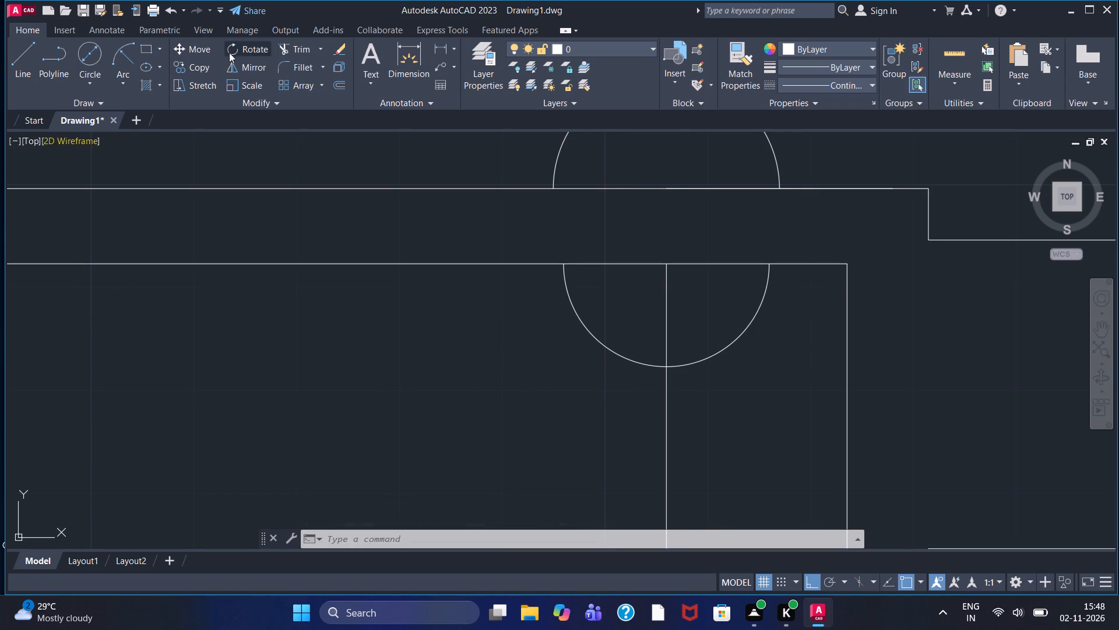
Draw a start-end-radius arc between the lower semicircle's left and right ends, bulging downward, with a radius of about 11.2.
{"action": "left_click", "coordinate": [121, 57]}
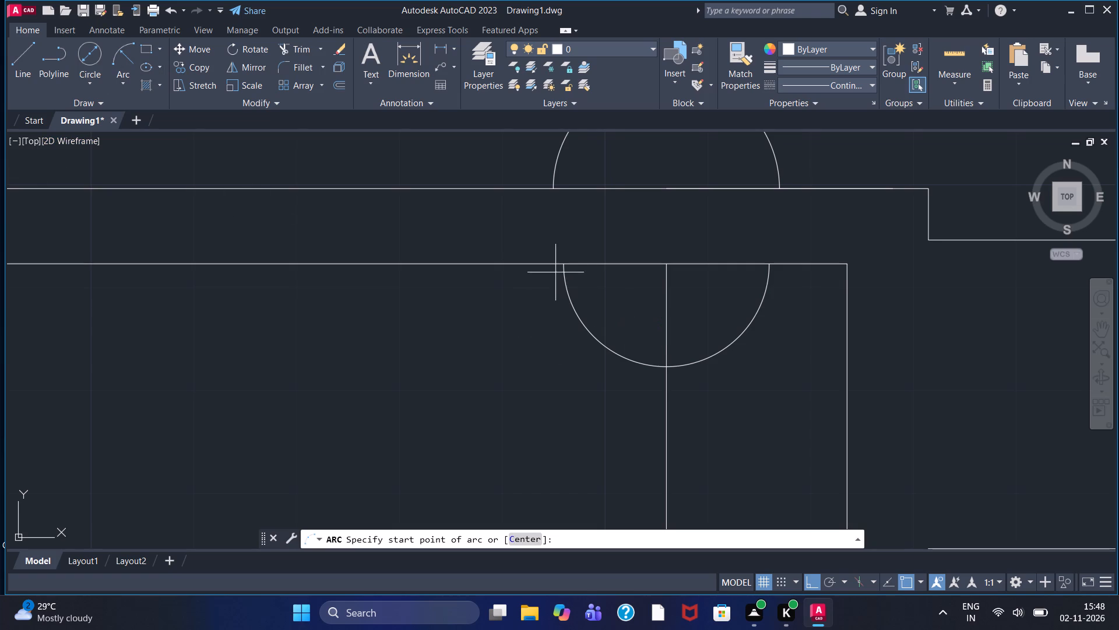
{"action": "left_click", "coordinate": [562, 263]}
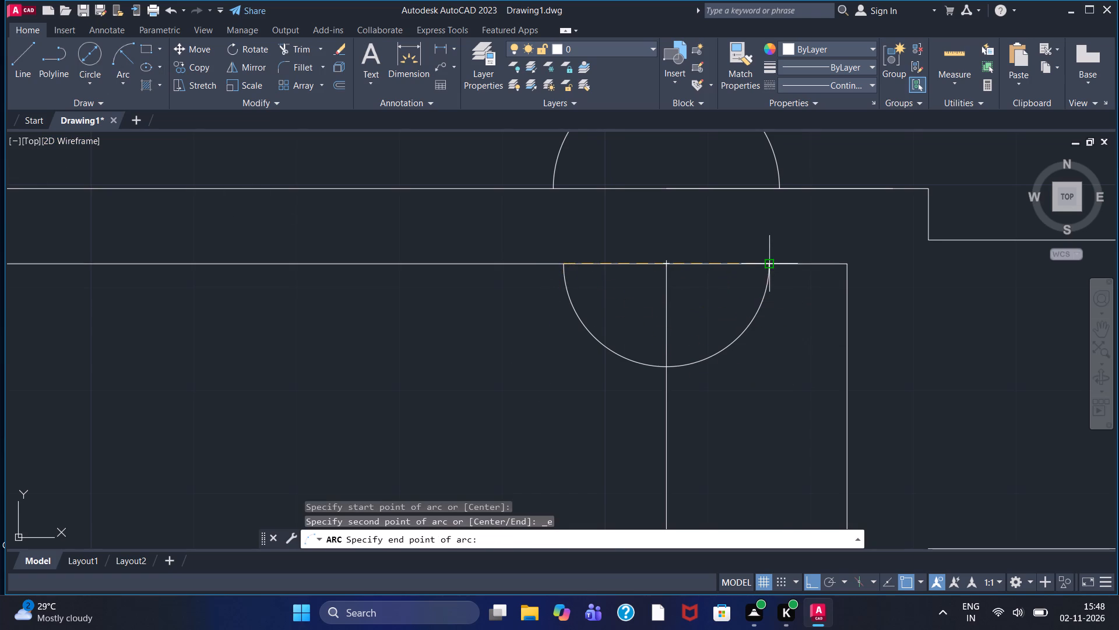
{"action": "left_click", "coordinate": [769, 266]}
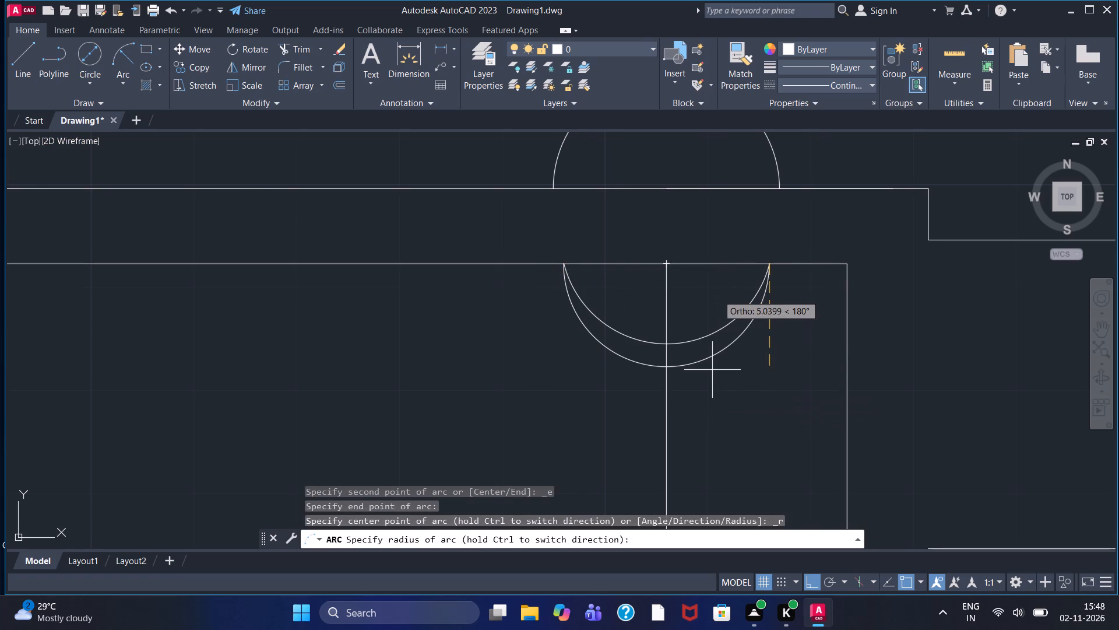
{"action": "left_click", "coordinate": [741, 382]}
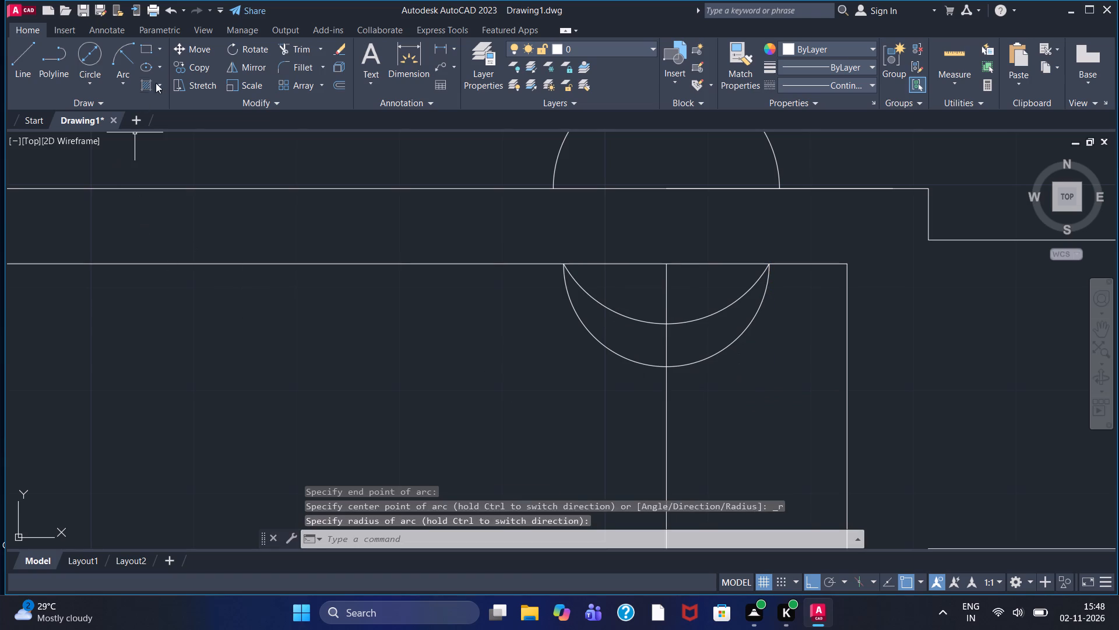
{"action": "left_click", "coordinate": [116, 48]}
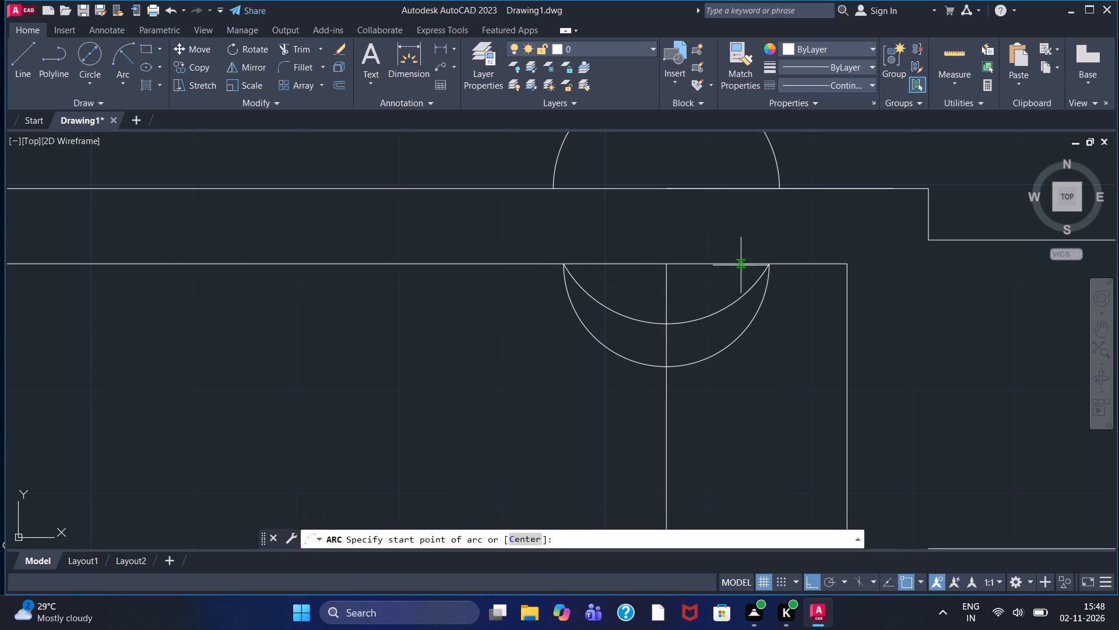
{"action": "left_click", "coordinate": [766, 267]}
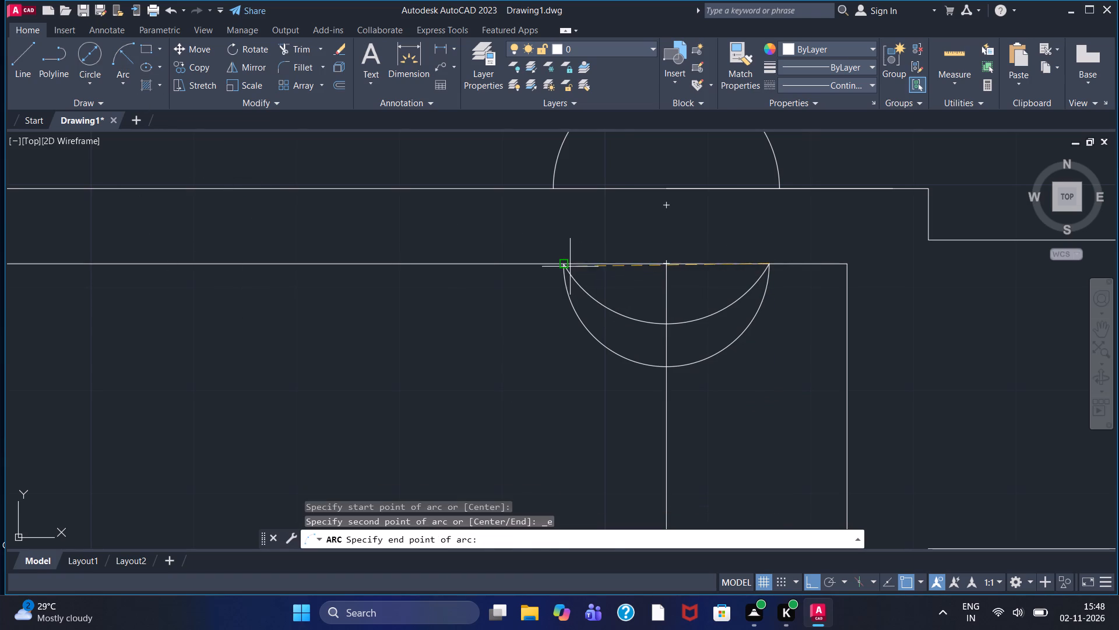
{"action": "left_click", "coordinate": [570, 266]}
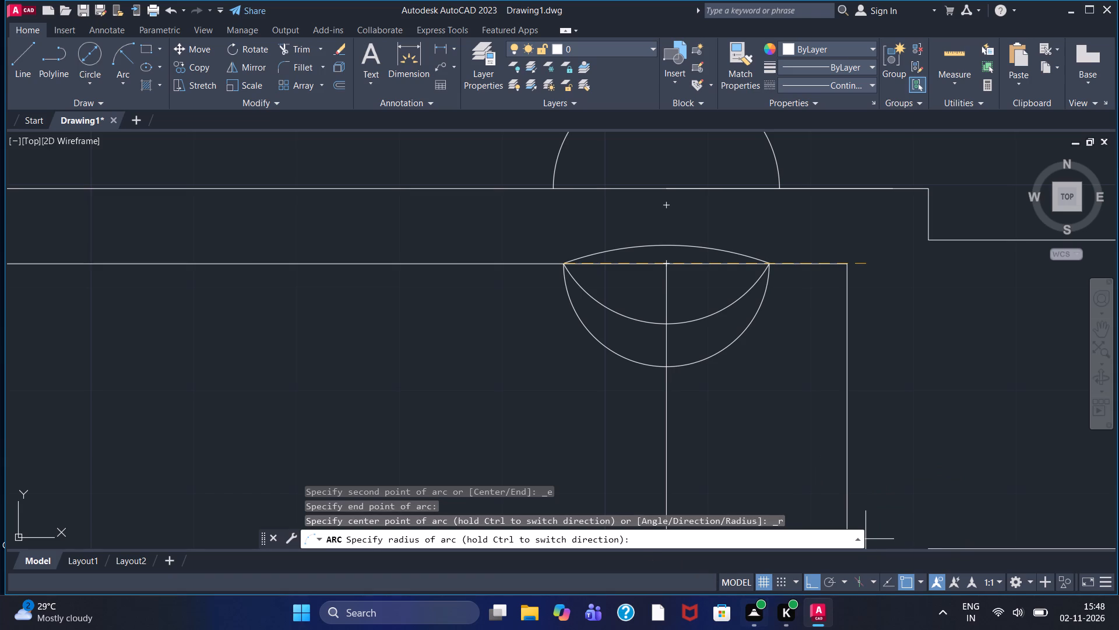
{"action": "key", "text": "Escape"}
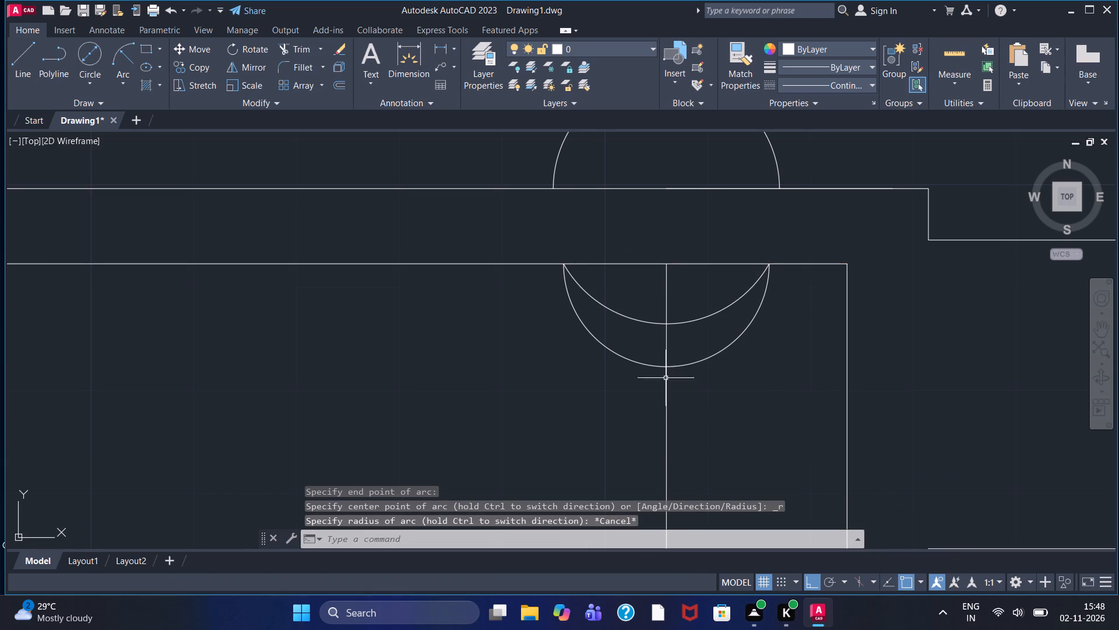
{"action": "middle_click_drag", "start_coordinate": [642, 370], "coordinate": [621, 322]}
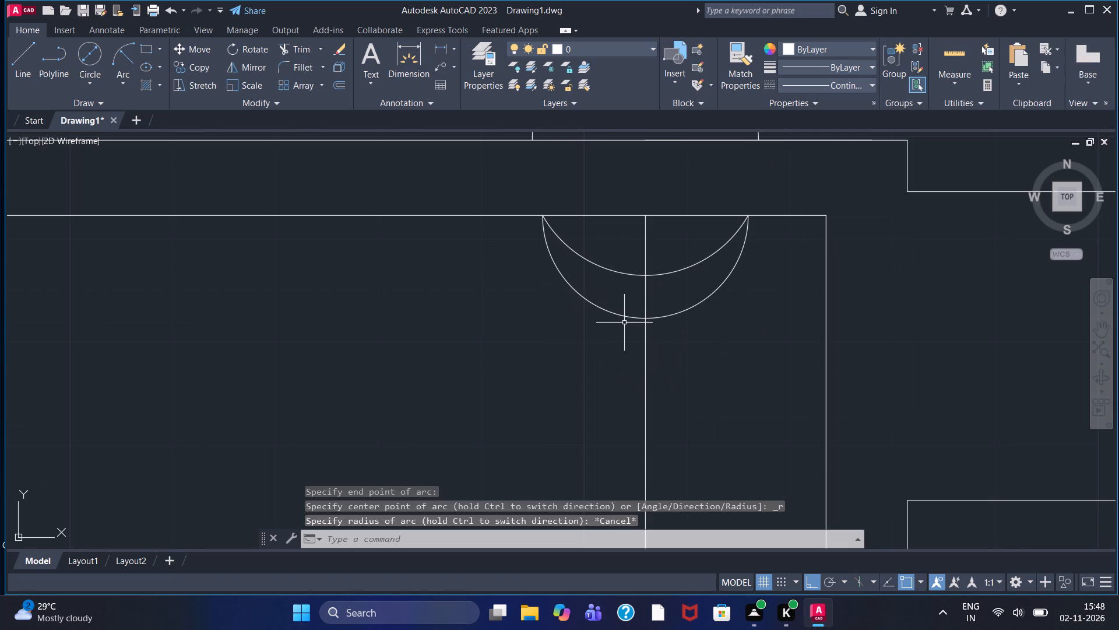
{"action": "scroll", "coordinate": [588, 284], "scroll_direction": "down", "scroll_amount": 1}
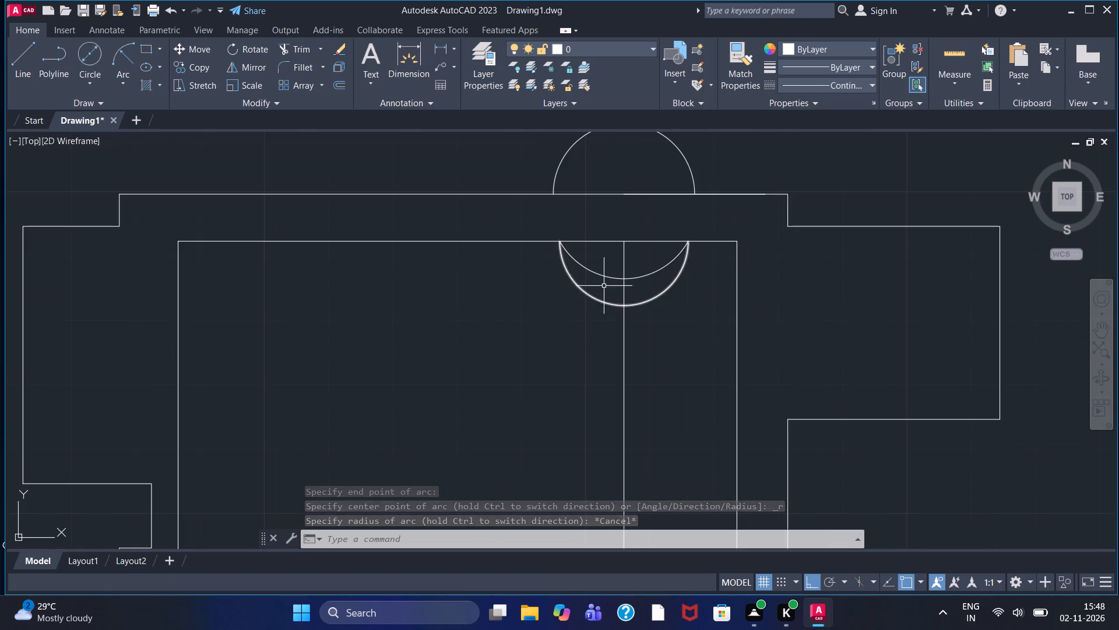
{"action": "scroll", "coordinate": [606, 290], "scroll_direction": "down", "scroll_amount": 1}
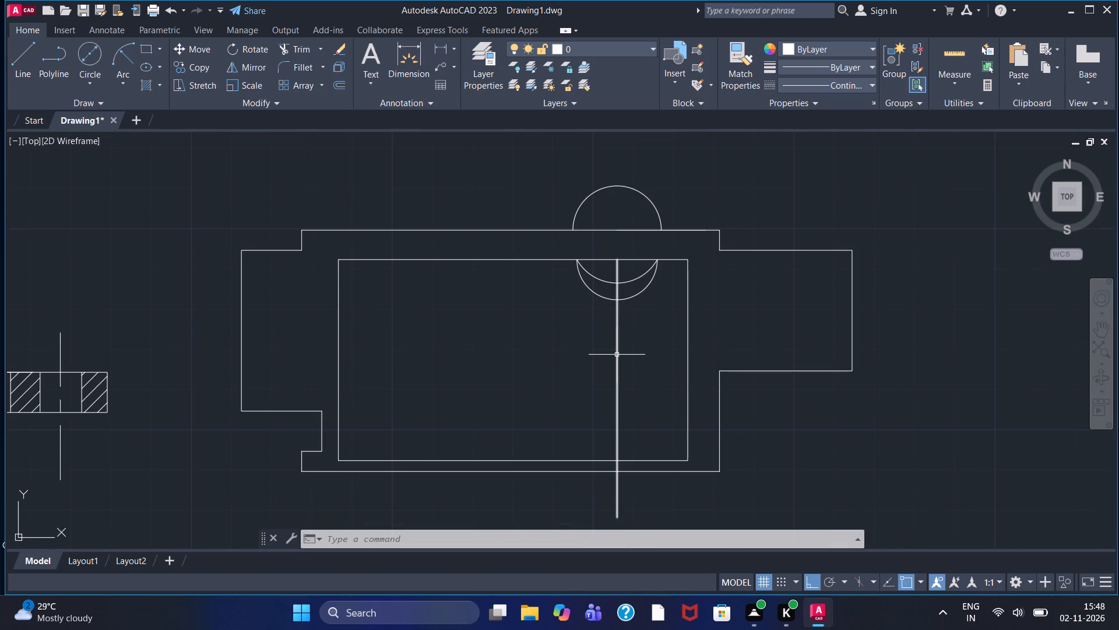
Draw a closed rectangle of lines, 22 wide and 15 high, centred on the vertical line in the inner rectangle's lower part.
{"action": "left_click", "coordinate": [18, 57]}
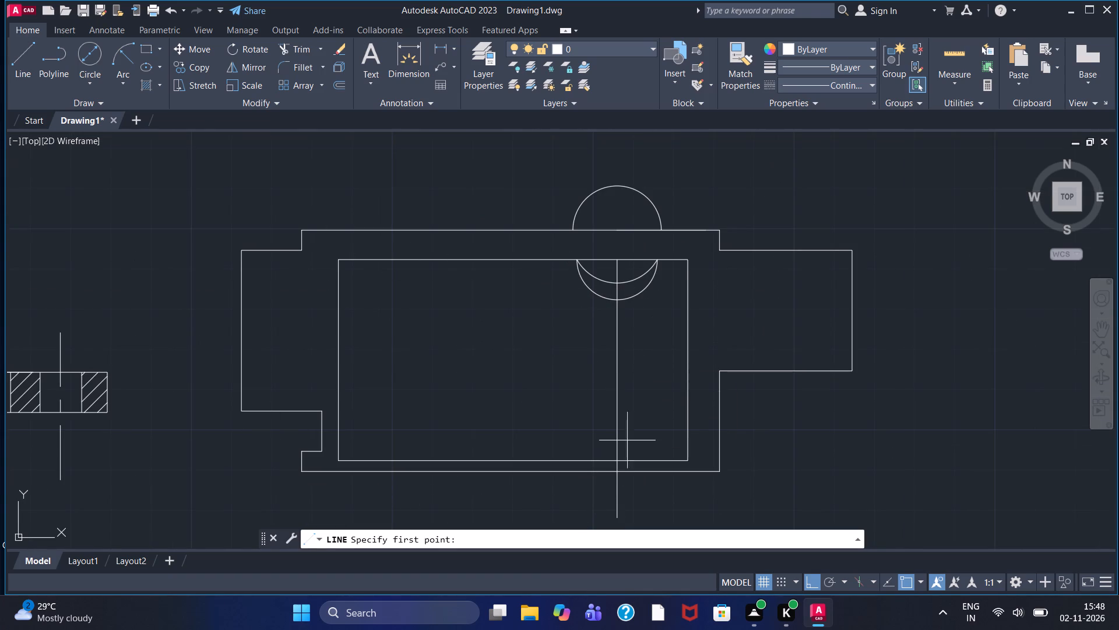
{"action": "left_click", "coordinate": [618, 387]}
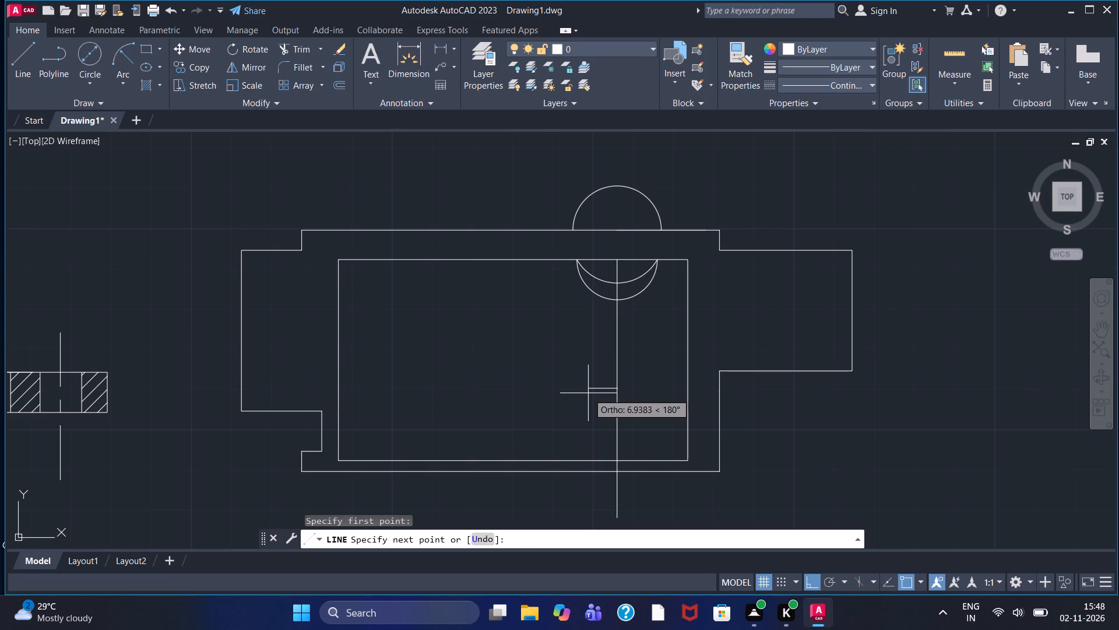
{"action": "type", "text": "11"}
{"action": "key", "text": "Return"}
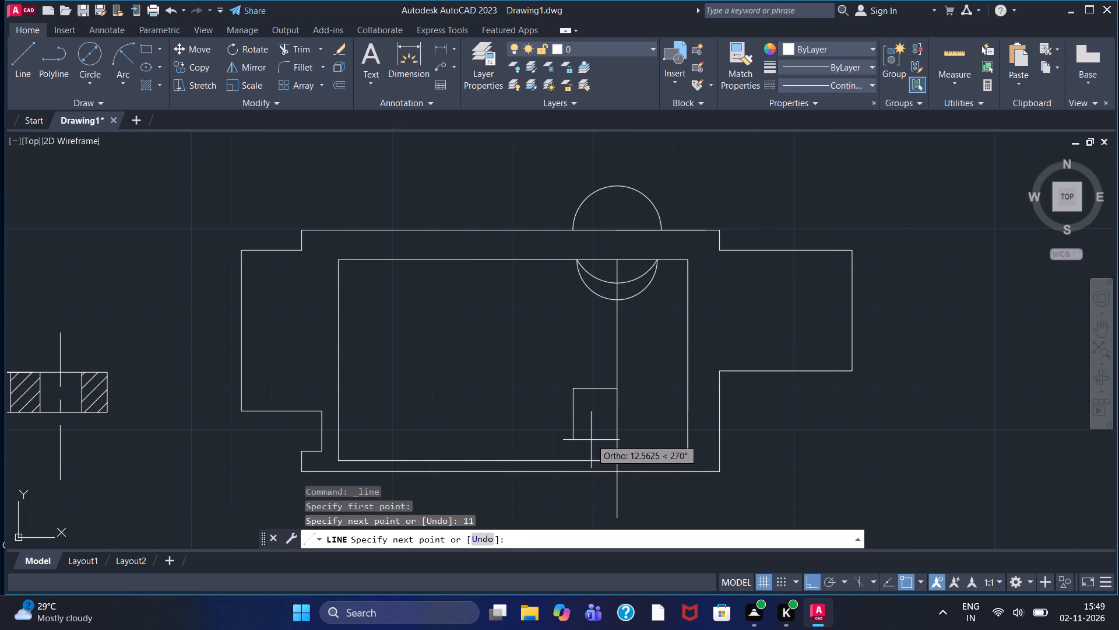
{"action": "type", "text": "15"}
{"action": "key", "text": "Return"}
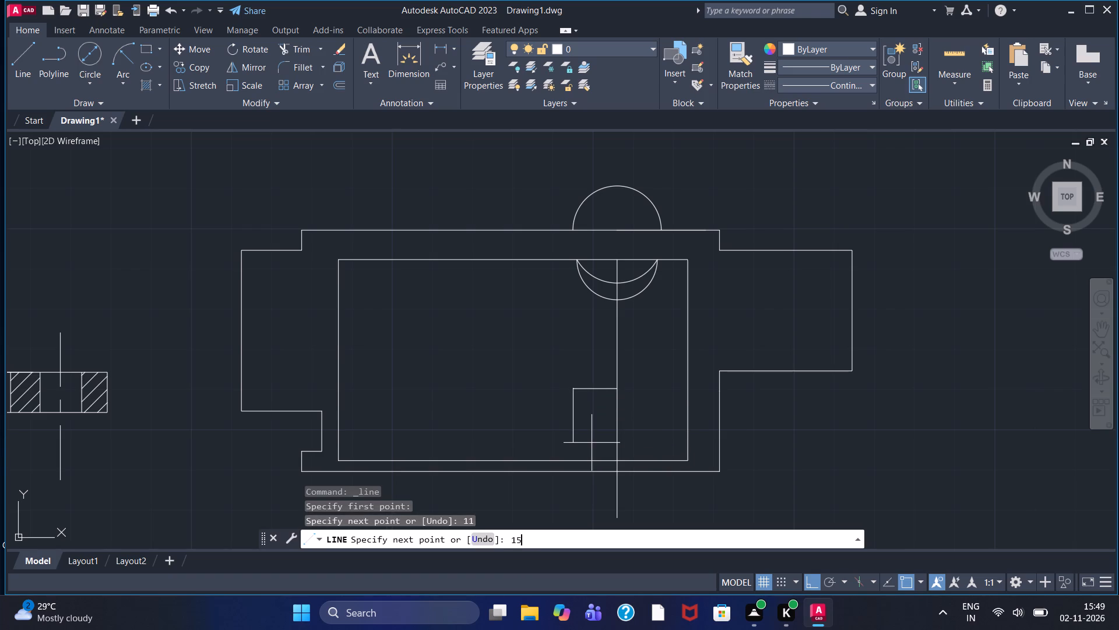
{"action": "type", "text": "22"}
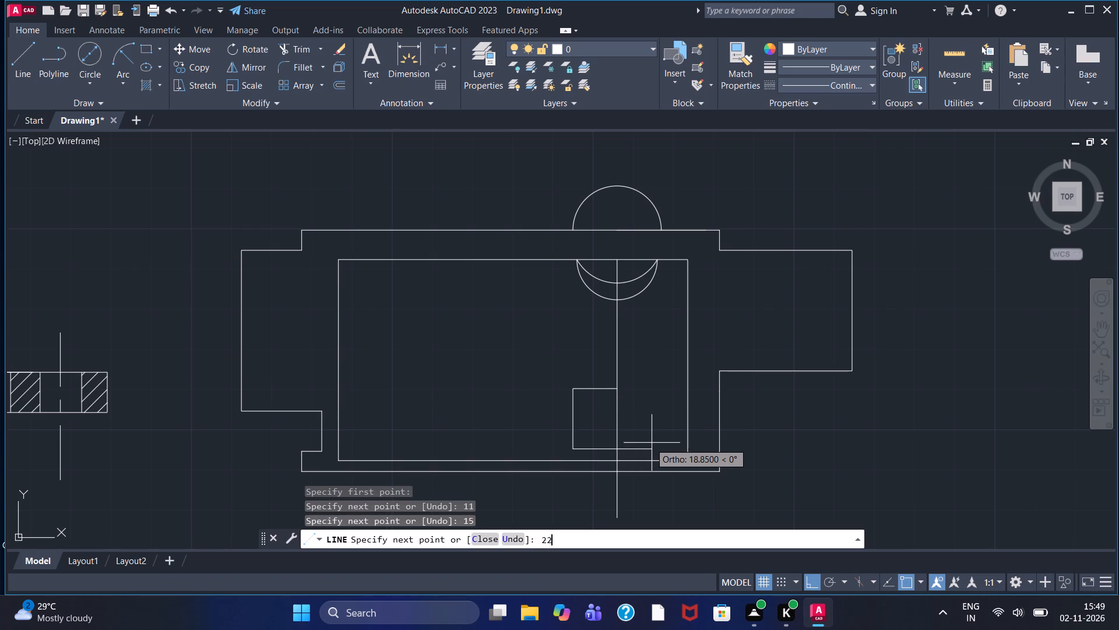
{"action": "key", "text": "Return"}
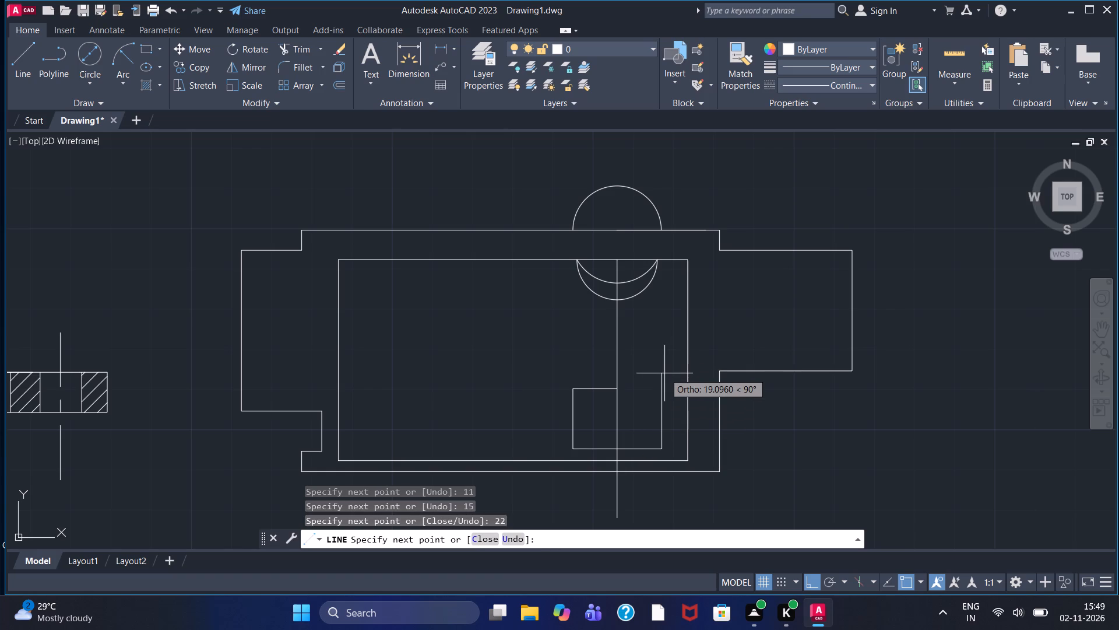
{"action": "type", "text": "15"}
{"action": "key", "text": "Return"}
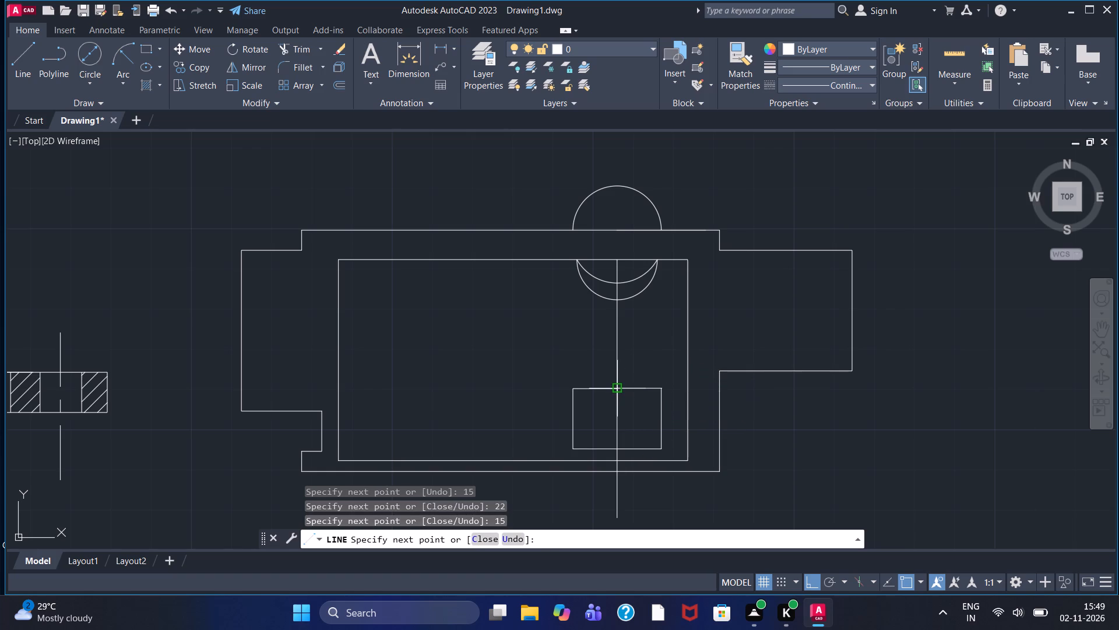
{"action": "left_click", "coordinate": [616, 390]}
{"action": "key", "text": "Escape"}
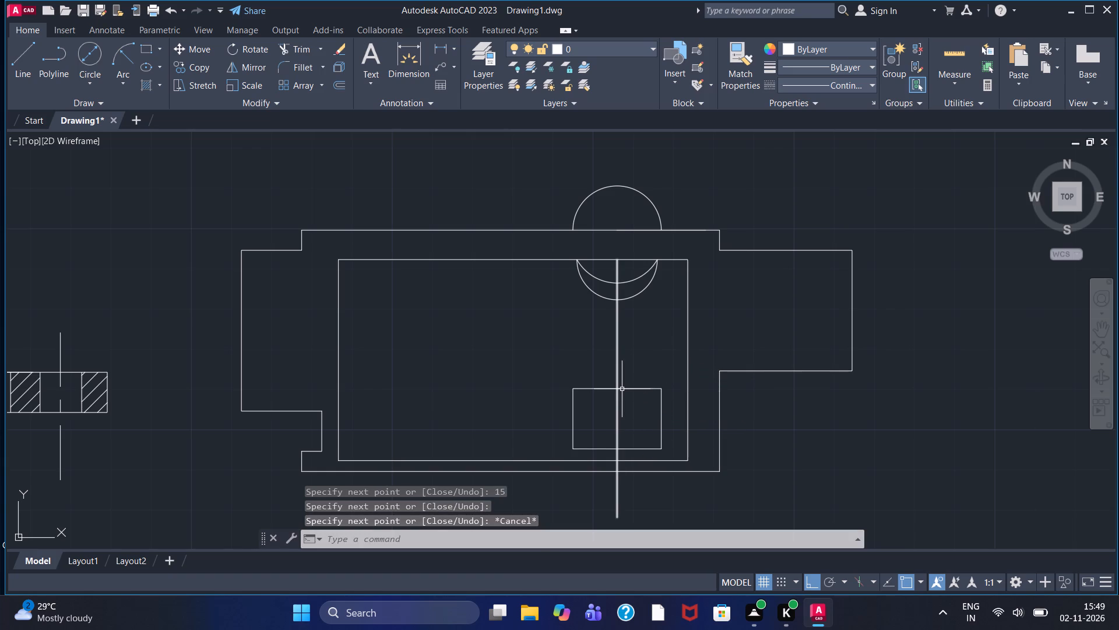
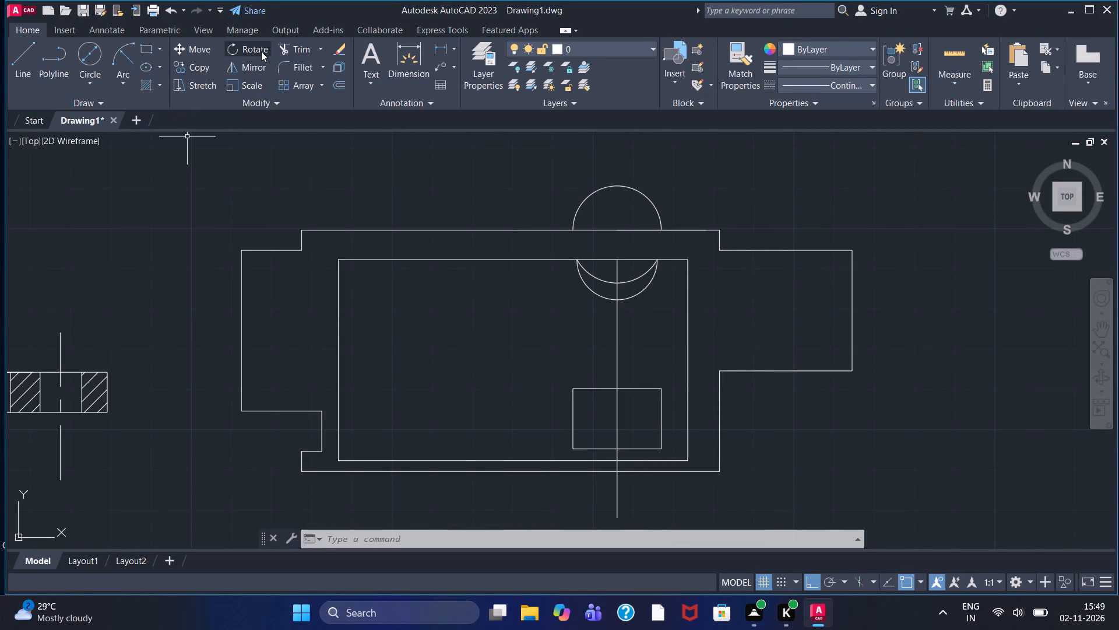
Fillet the two upper corners of the 22 by 15 rectangle with a radius of 2.
{"action": "left_click", "coordinate": [305, 65]}
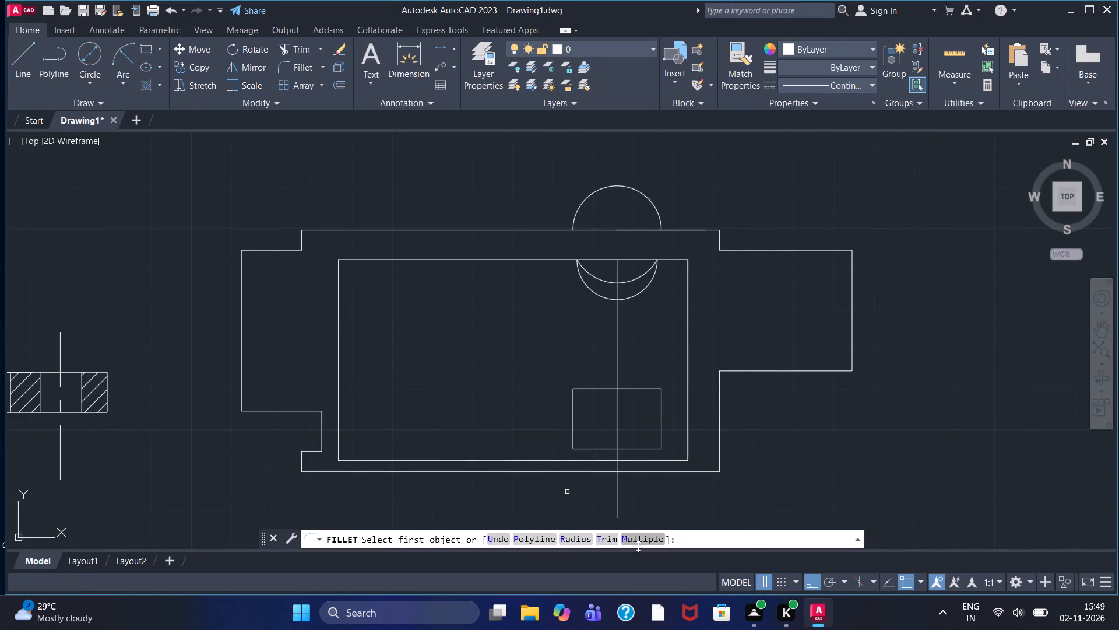
{"action": "left_click", "coordinate": [571, 537]}
{"action": "key", "text": "2"}
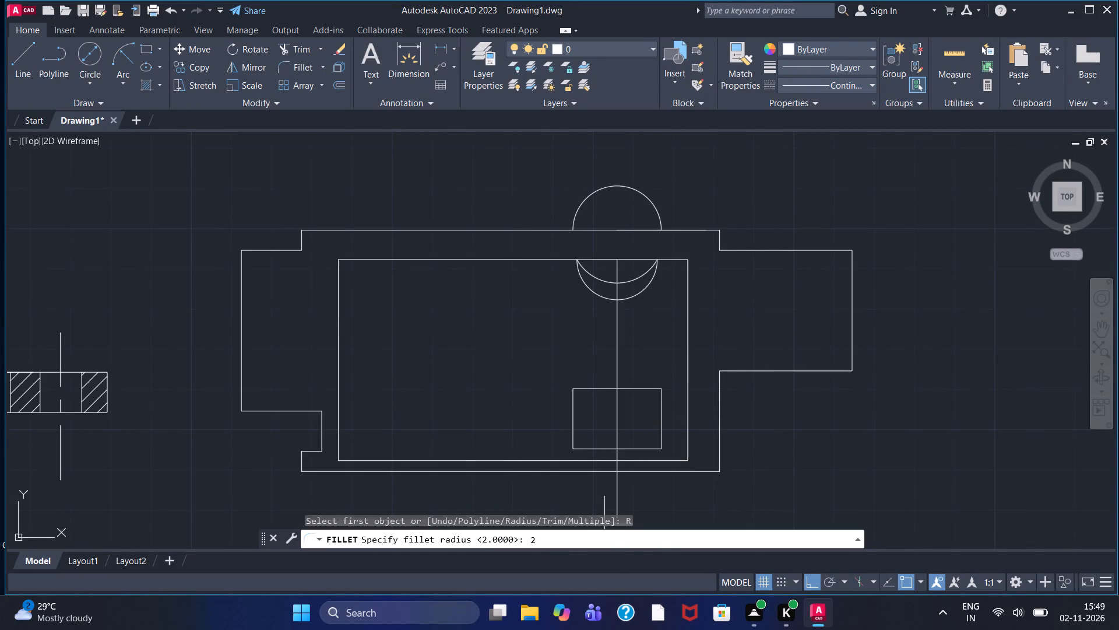
{"action": "key", "text": "Return"}
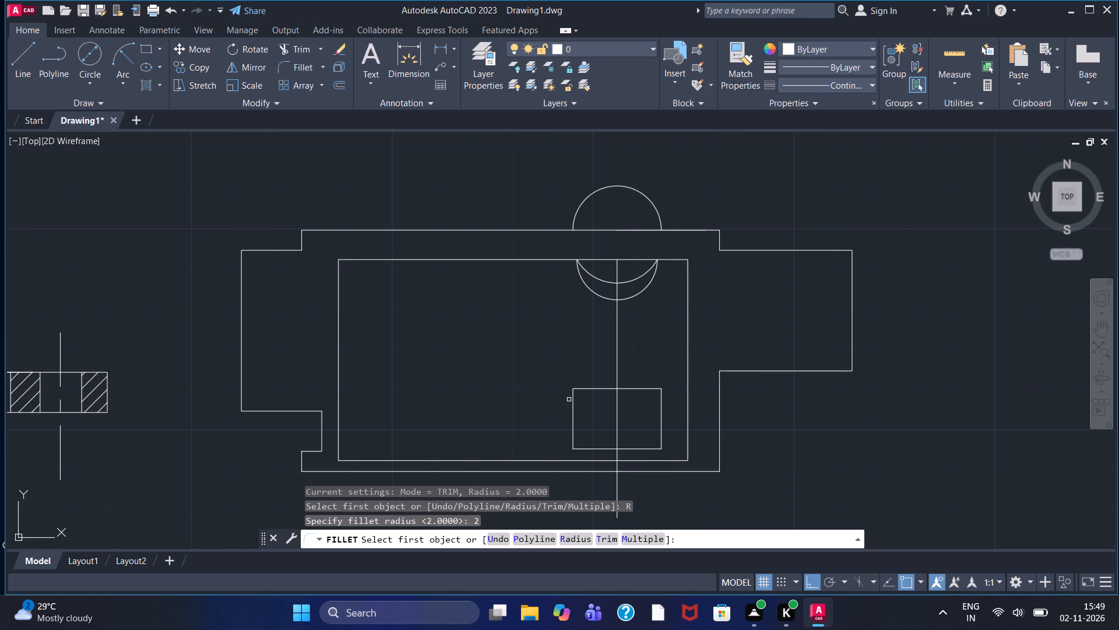
{"action": "left_click", "coordinate": [573, 399]}
{"action": "left_click", "coordinate": [580, 389]}
{"action": "right_click", "coordinate": [576, 391]}
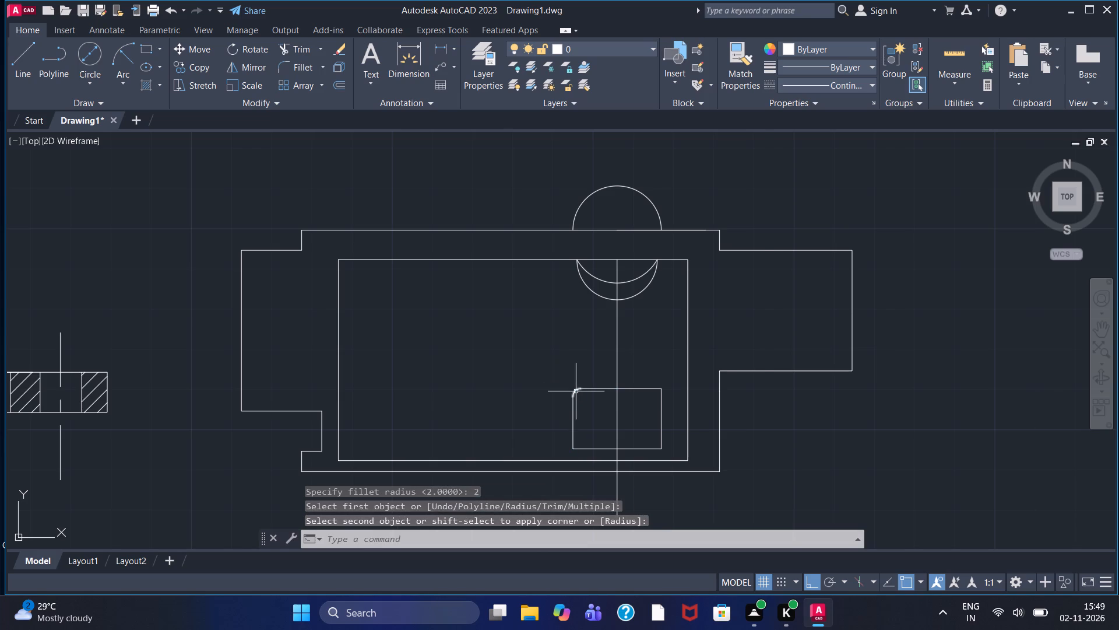
{"action": "left_click", "coordinate": [638, 108]}
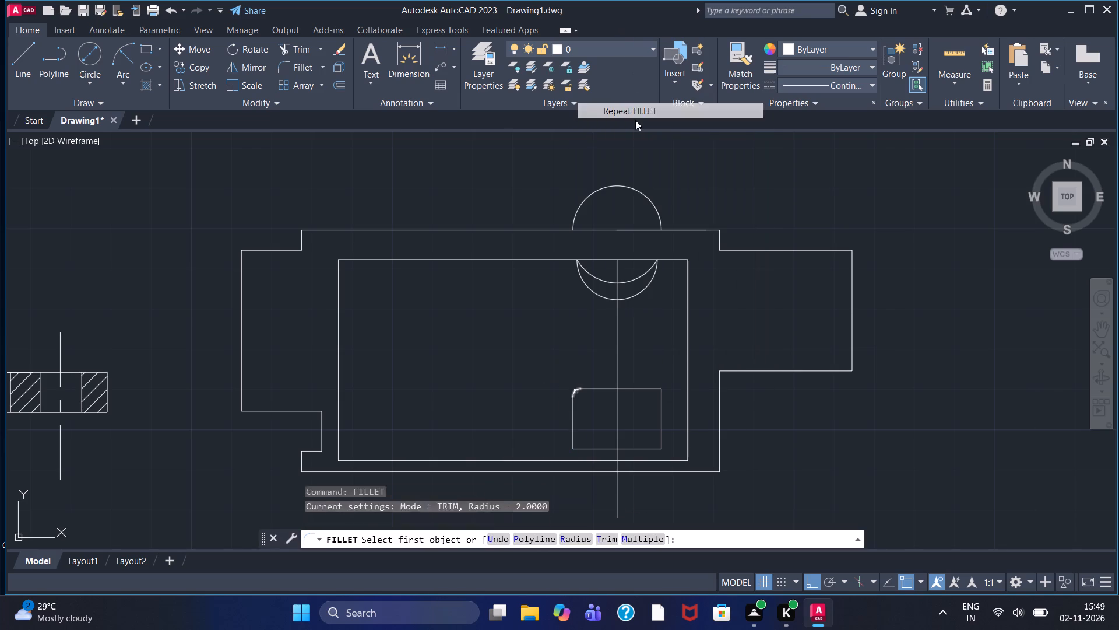
{"action": "left_click", "coordinate": [657, 389]}
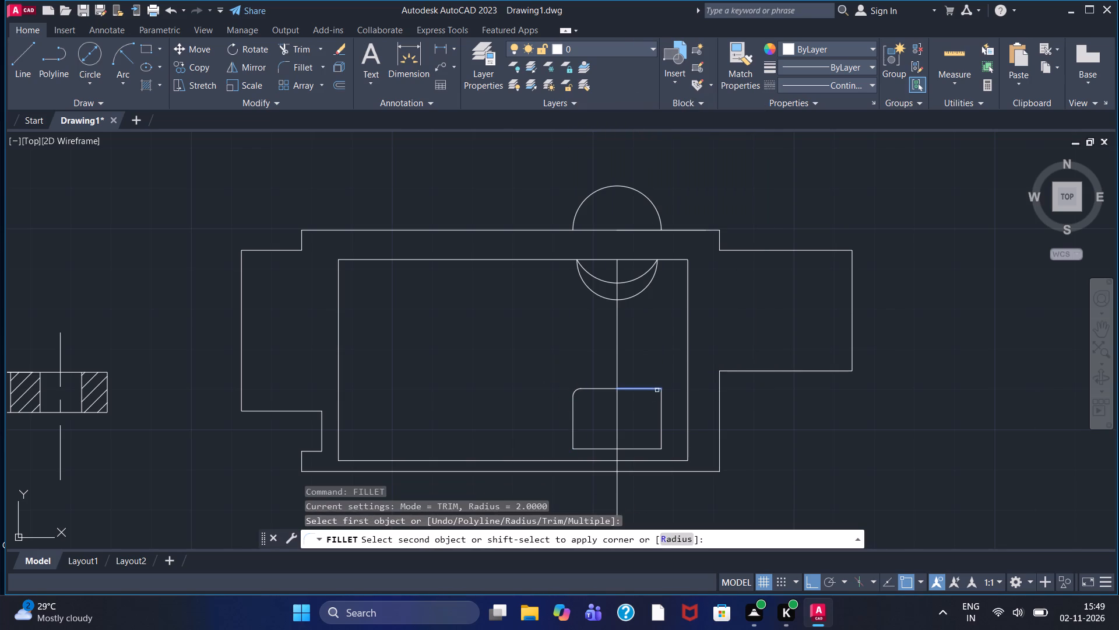
{"action": "left_click", "coordinate": [664, 399]}
{"action": "left_click", "coordinate": [661, 403]}
Fillet the two lower corners of the 22 by 15 rectangle with the same radius of 2.
{"action": "right_click", "coordinate": [658, 392]}
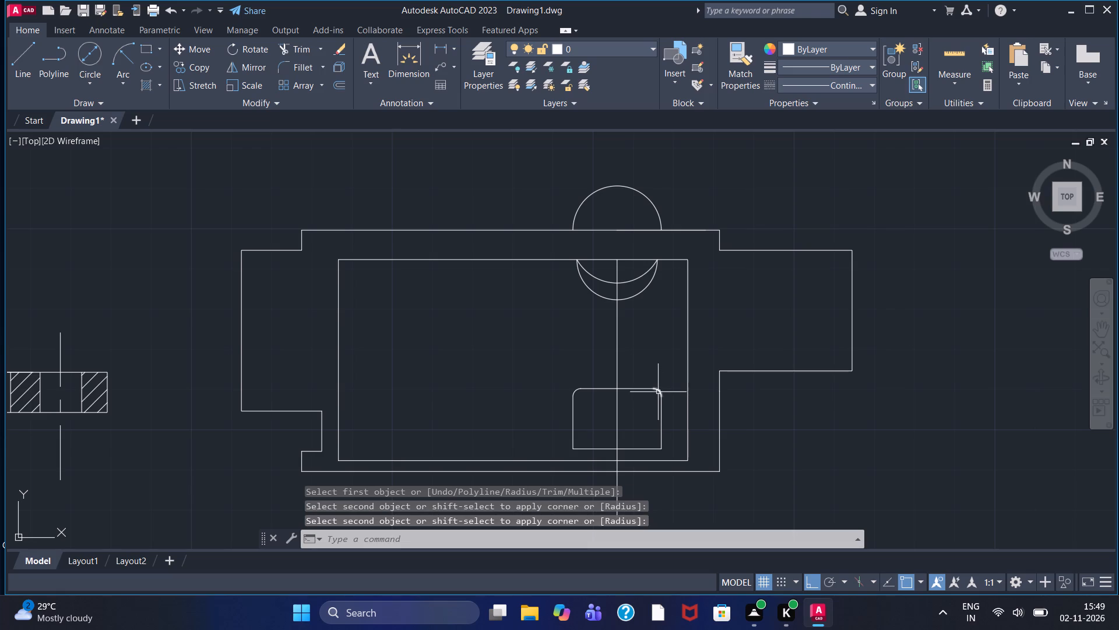
{"action": "left_click", "coordinate": [706, 116]}
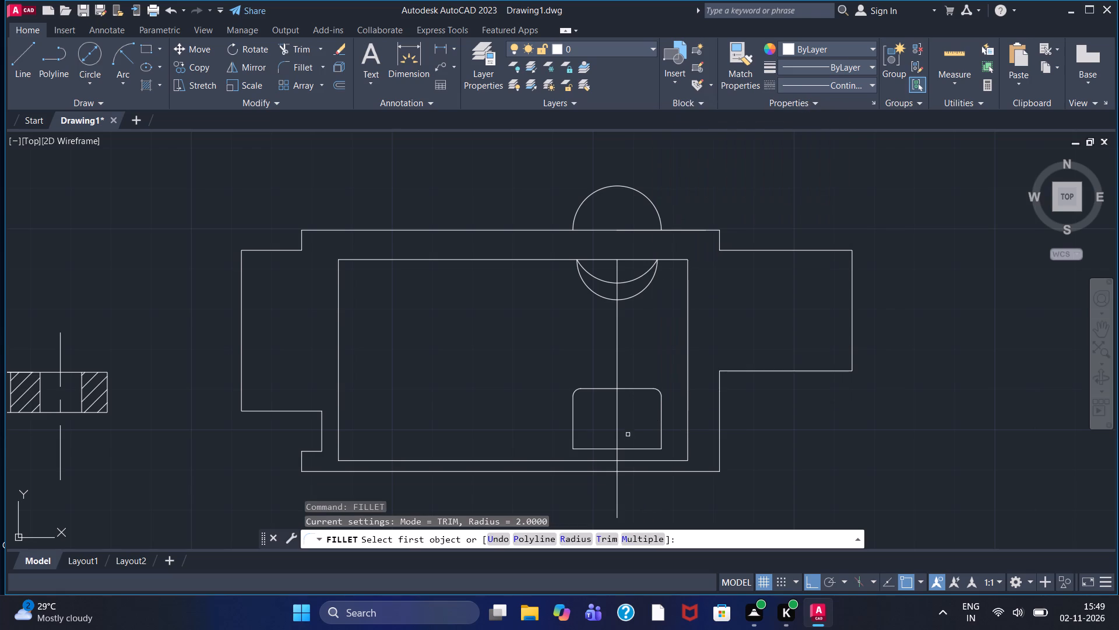
{"action": "left_click", "coordinate": [572, 439]}
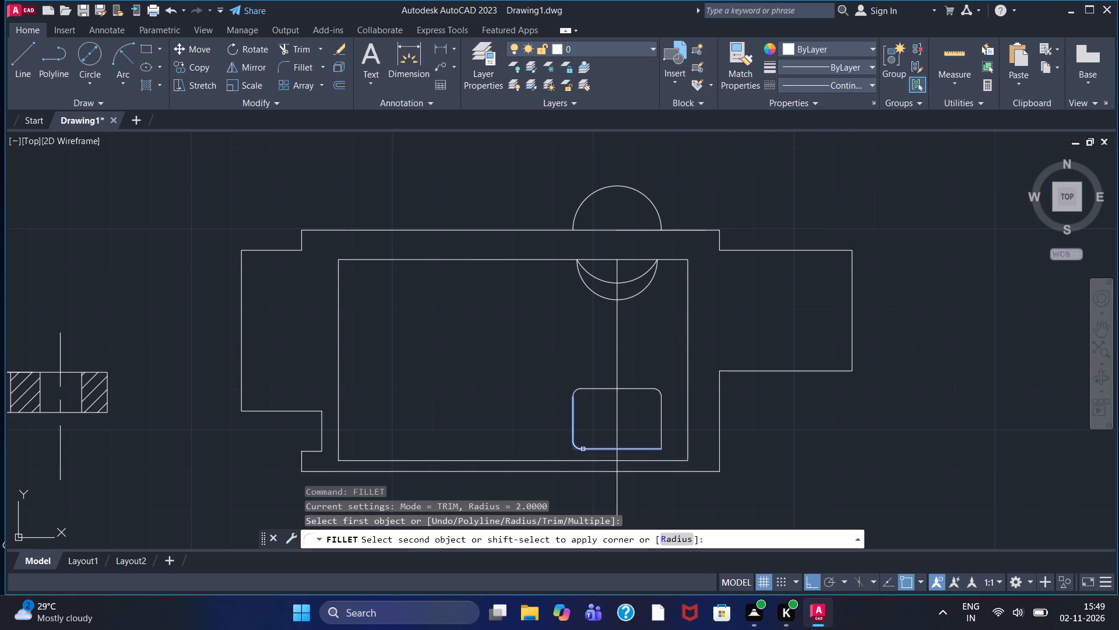
{"action": "left_click", "coordinate": [583, 449]}
{"action": "right_click", "coordinate": [576, 445]}
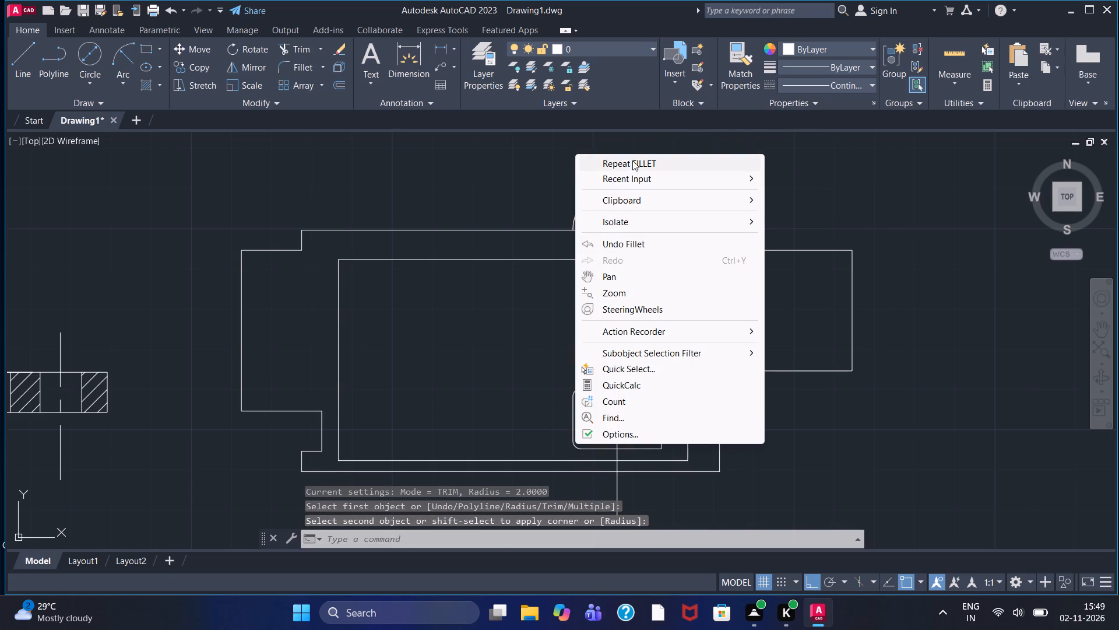
{"action": "left_click", "coordinate": [632, 162]}
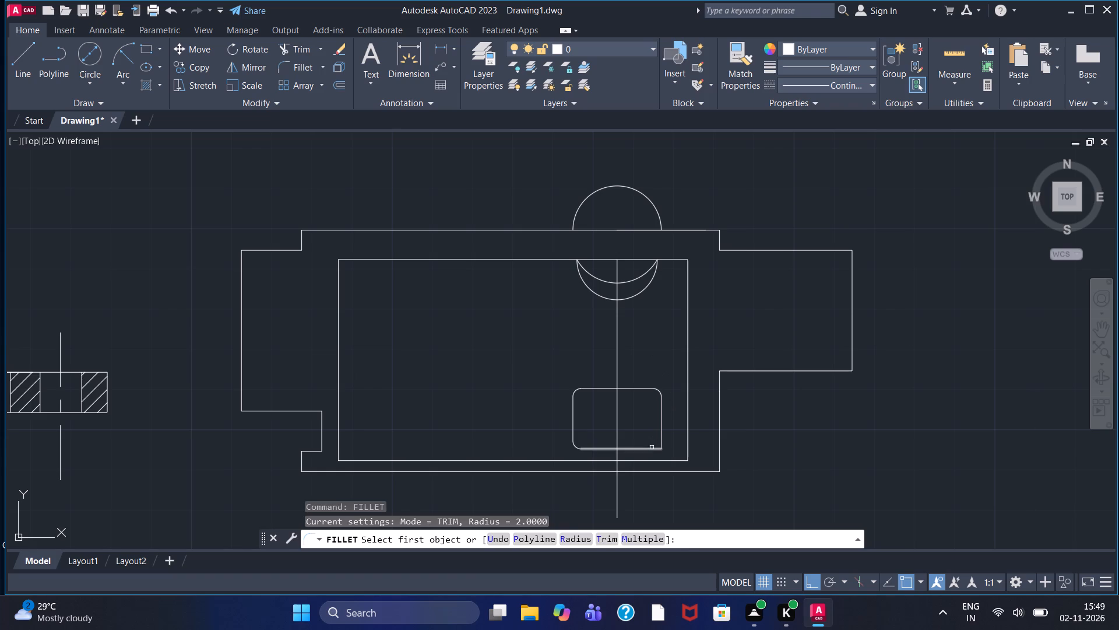
{"action": "left_click", "coordinate": [653, 450]}
{"action": "left_click", "coordinate": [659, 440]}
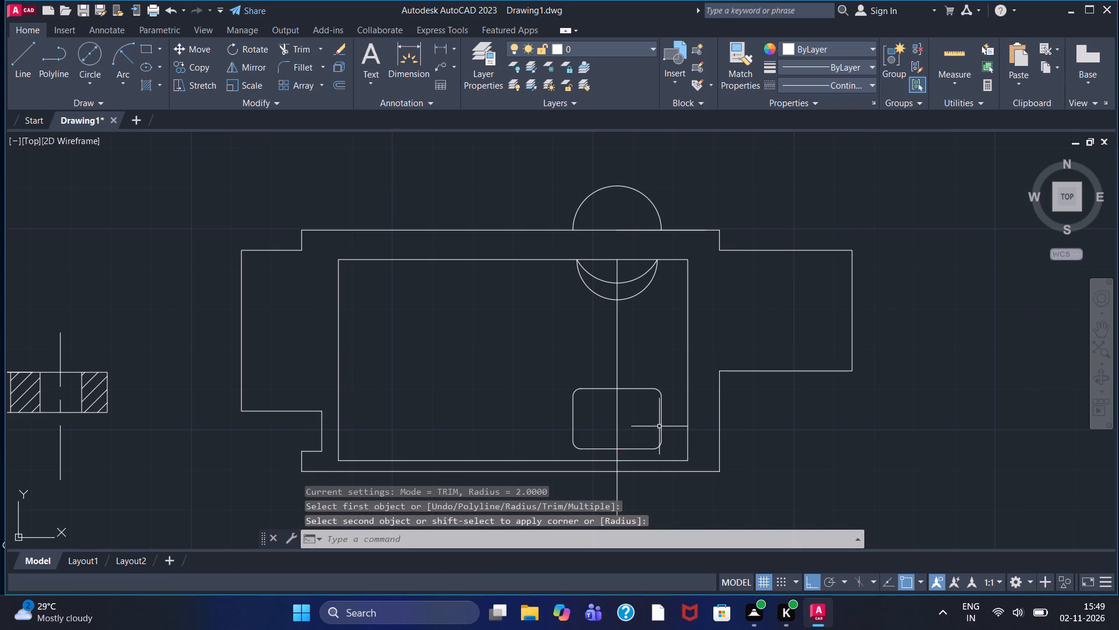
{"action": "key", "text": "Escape"}
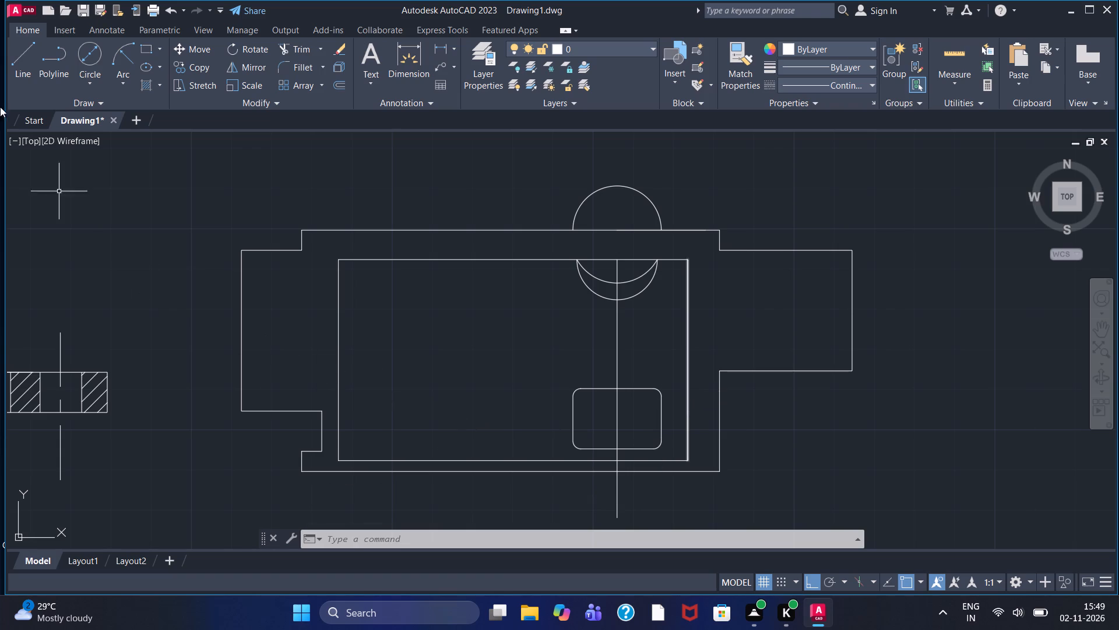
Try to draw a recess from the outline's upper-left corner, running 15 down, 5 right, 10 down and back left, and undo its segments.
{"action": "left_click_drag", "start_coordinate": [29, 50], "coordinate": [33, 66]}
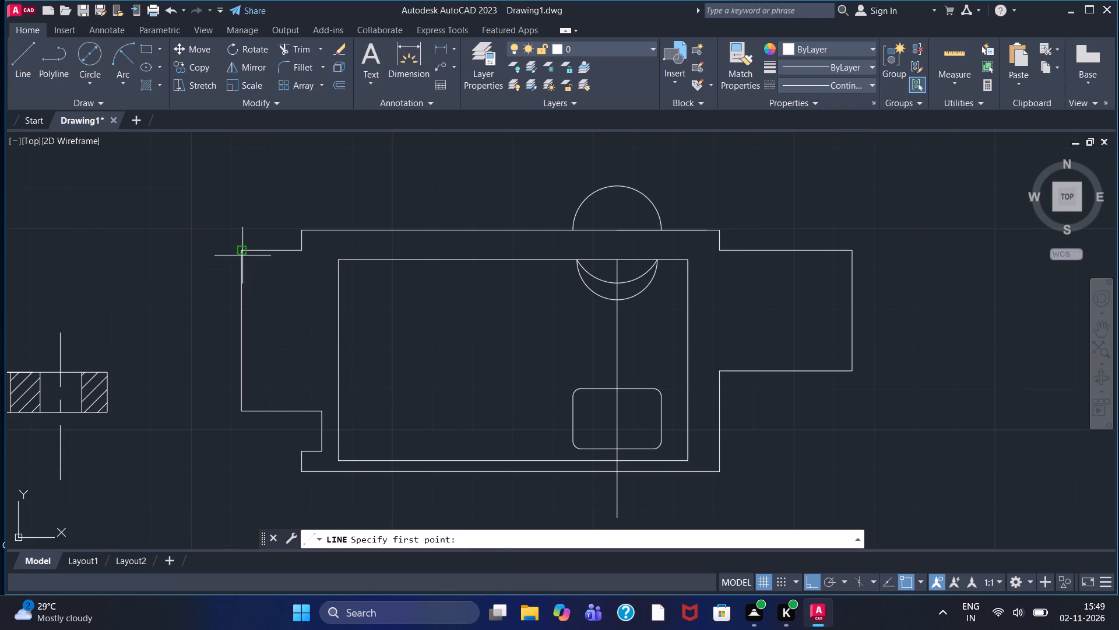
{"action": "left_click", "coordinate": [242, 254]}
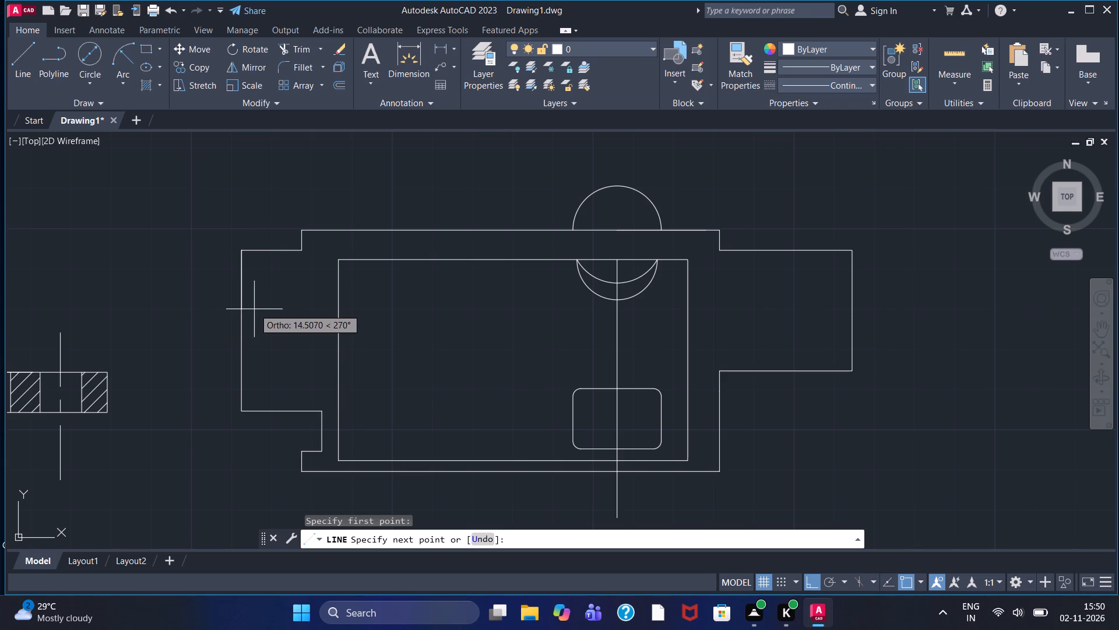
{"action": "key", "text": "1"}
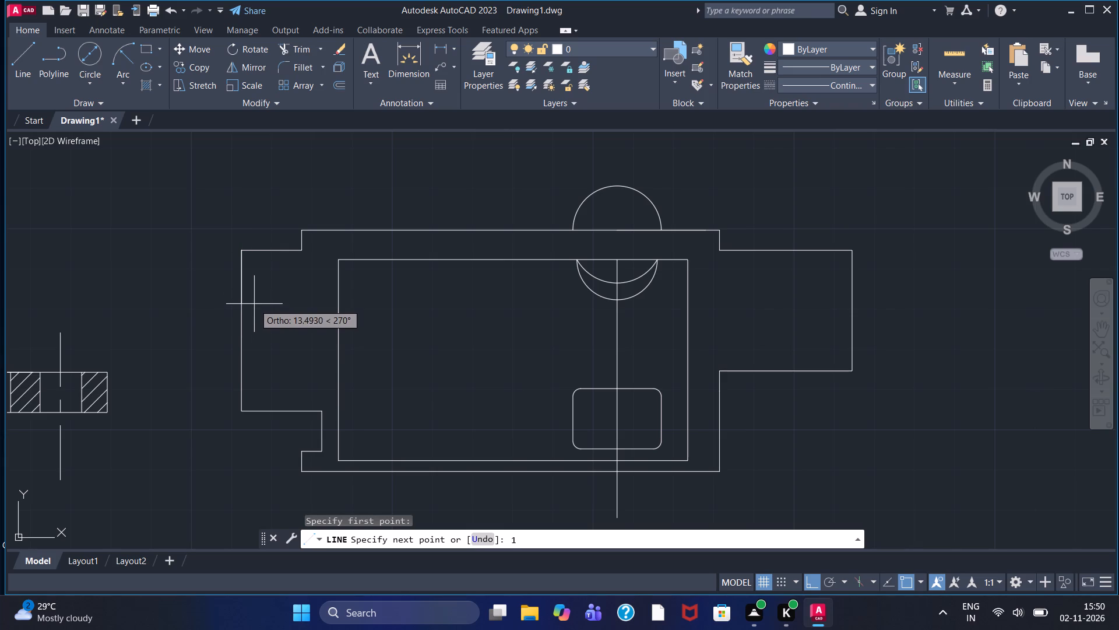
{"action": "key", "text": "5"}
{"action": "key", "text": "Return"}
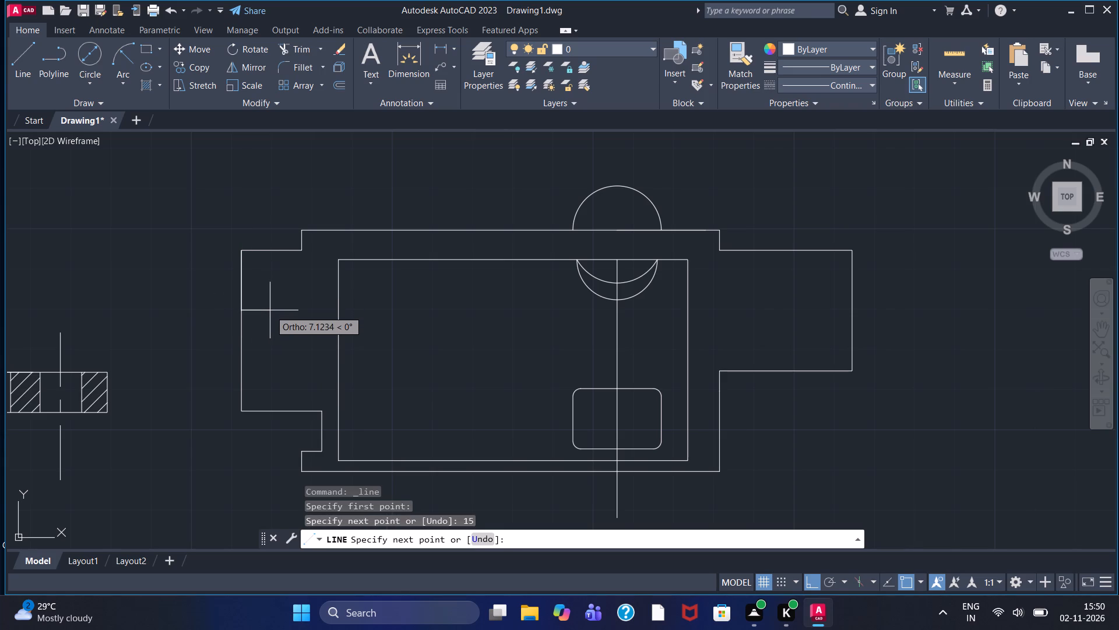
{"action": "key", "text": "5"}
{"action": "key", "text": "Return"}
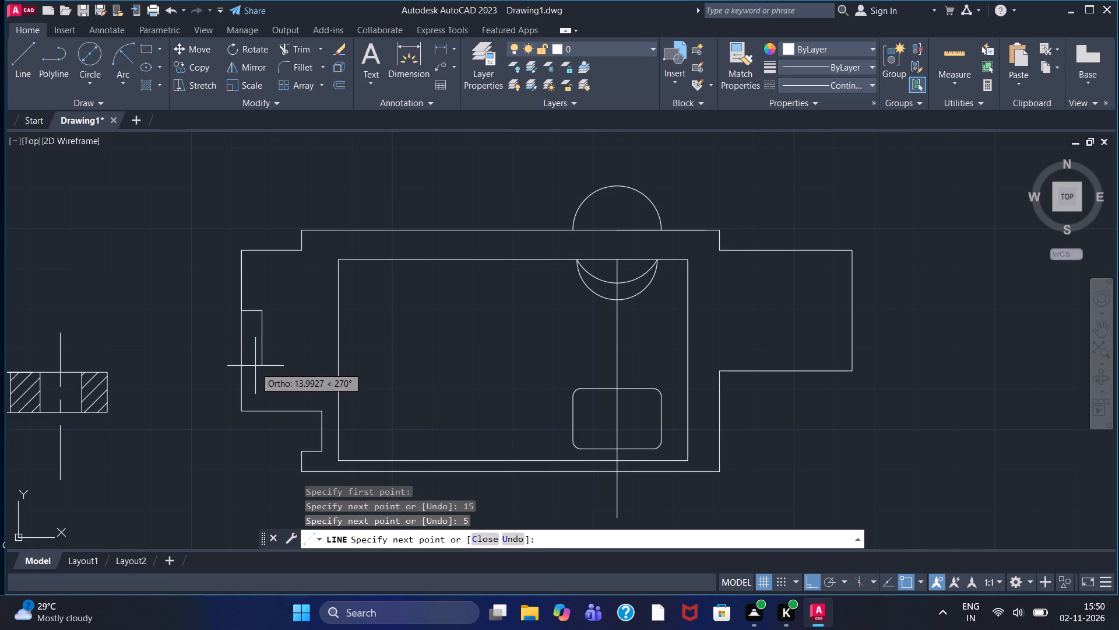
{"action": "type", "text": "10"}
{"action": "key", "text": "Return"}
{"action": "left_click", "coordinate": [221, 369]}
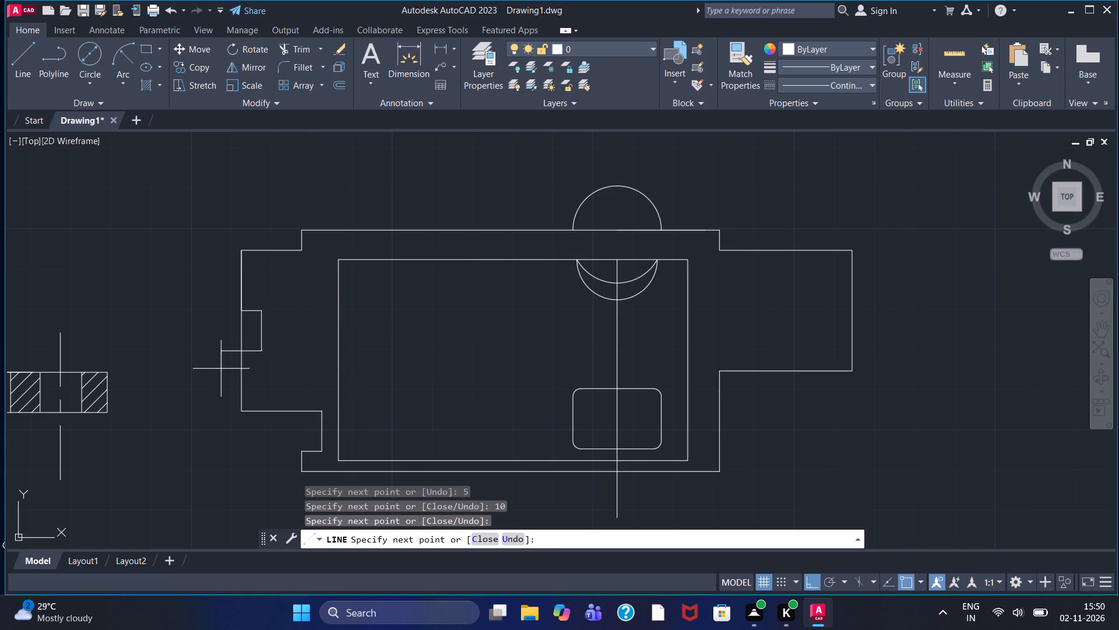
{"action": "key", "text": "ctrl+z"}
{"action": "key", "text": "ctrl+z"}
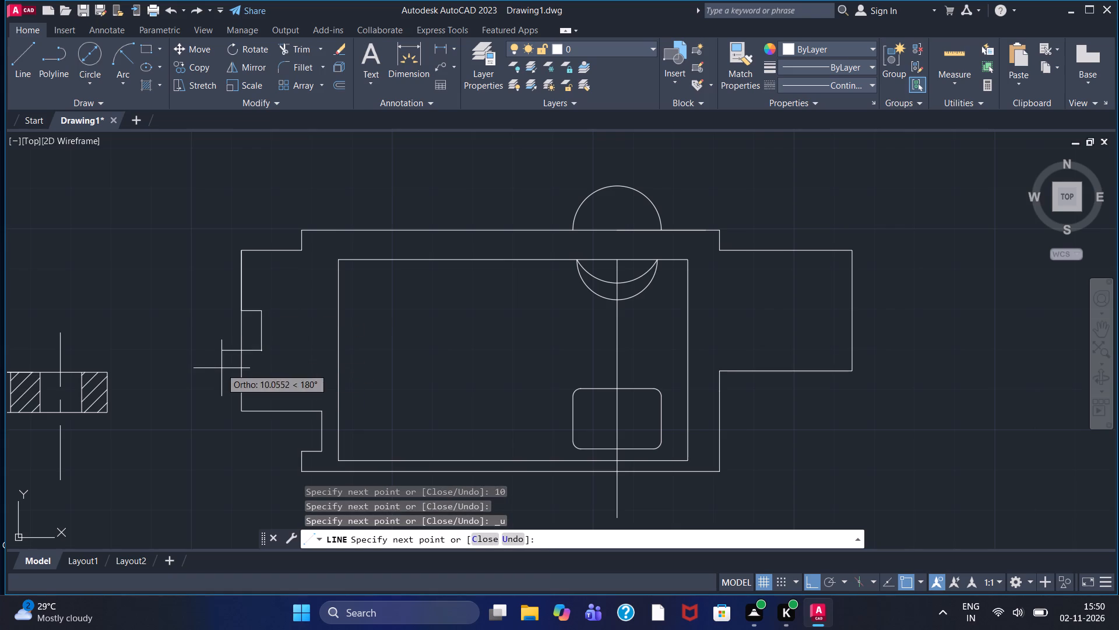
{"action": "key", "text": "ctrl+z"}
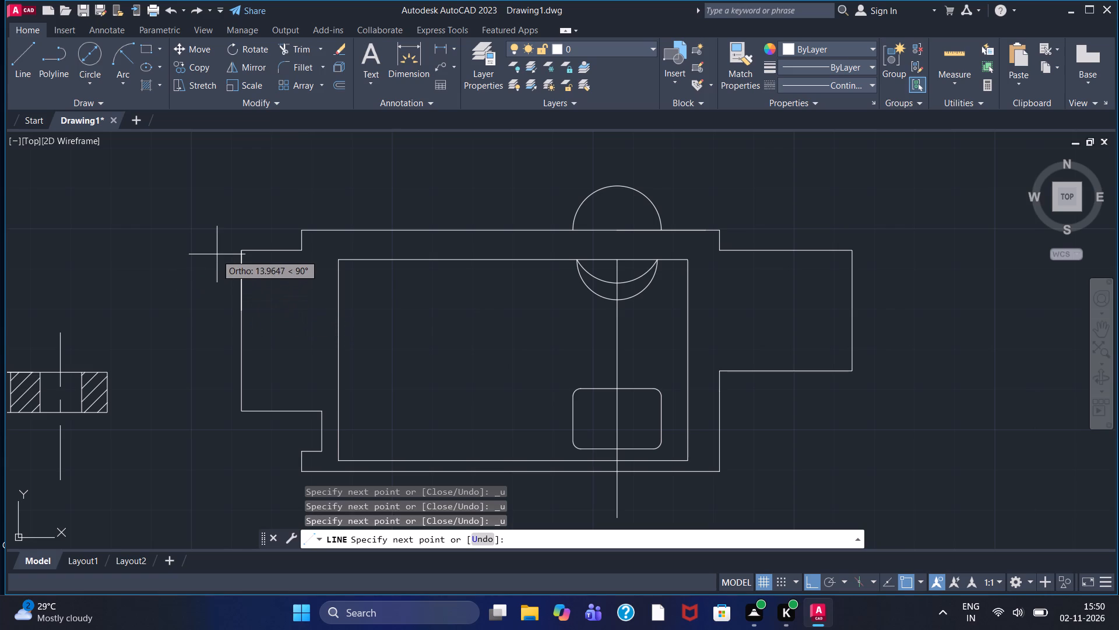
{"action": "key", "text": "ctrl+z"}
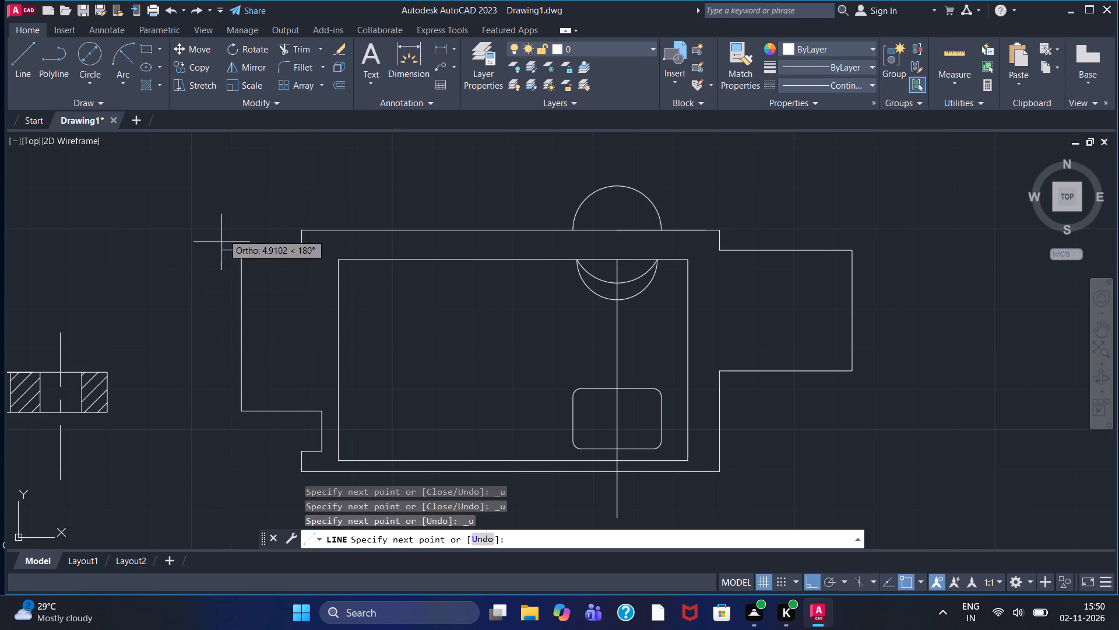
From the outline's upper-left corner, draw lines 10 down, 5 right, 20 down and back left past the outline's left edge.
{"action": "type", "text": "10"}
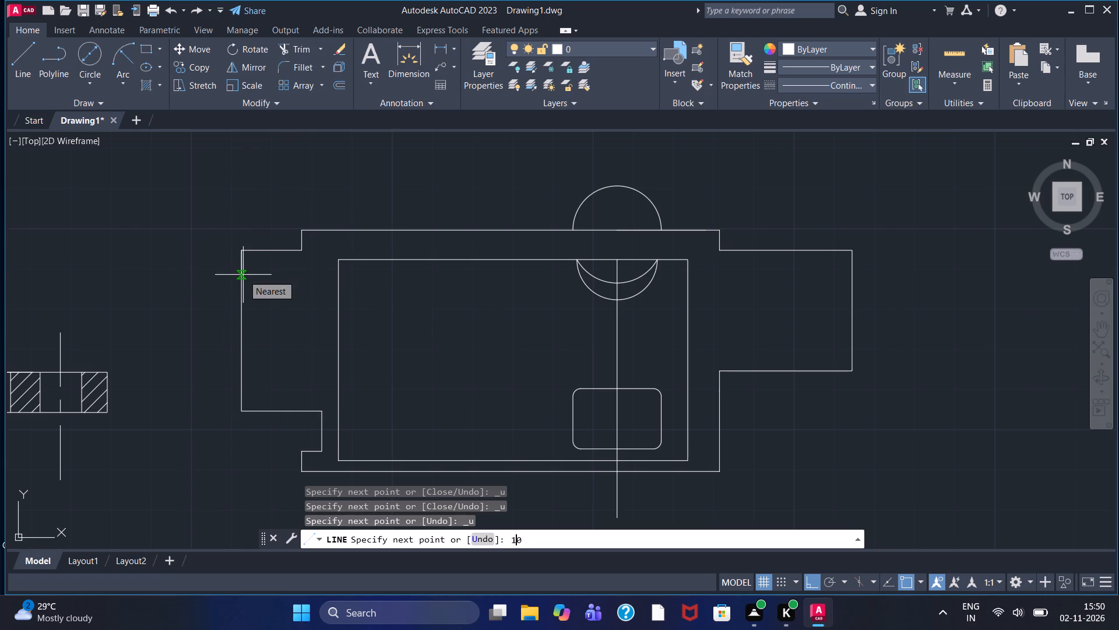
{"action": "key", "text": "Return"}
{"action": "key", "text": "5"}
{"action": "key", "text": "Return"}
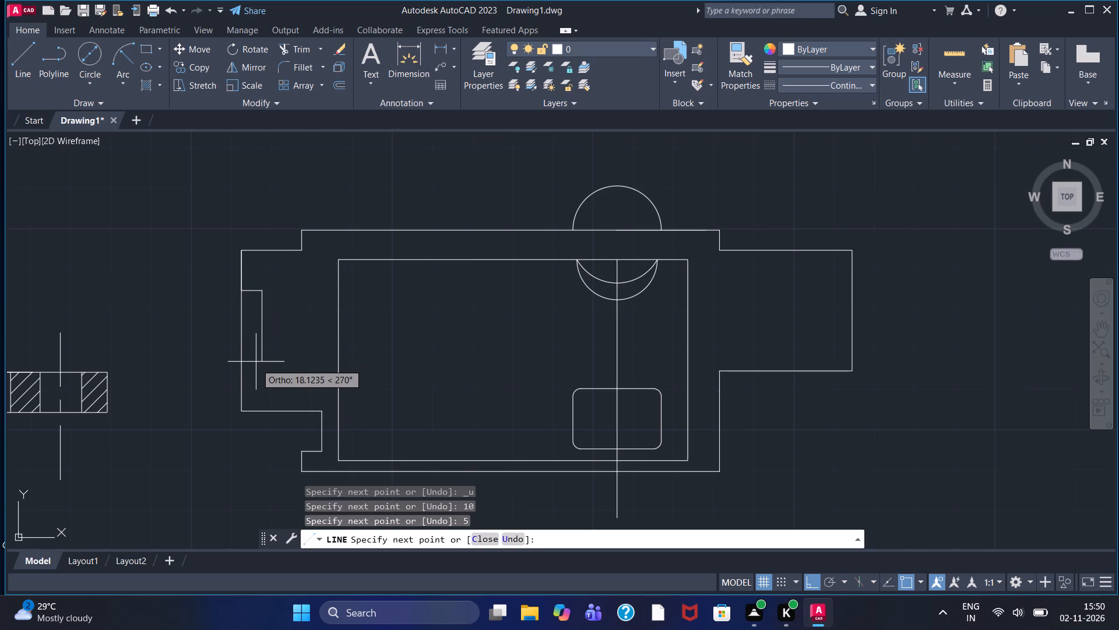
{"action": "type", "text": "20"}
{"action": "key", "text": "Return"}
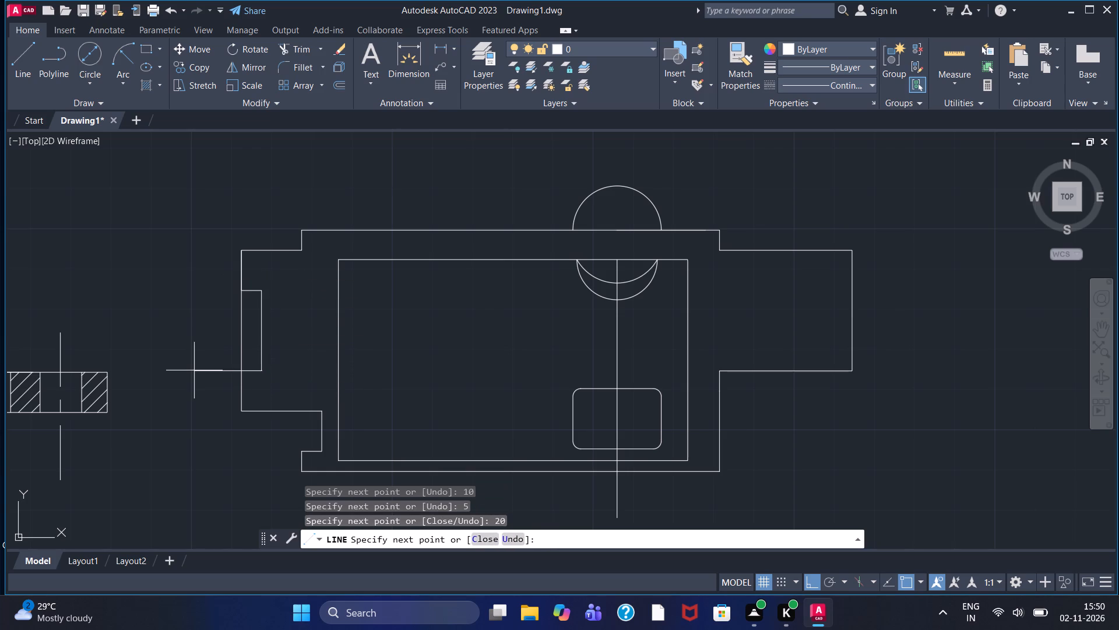
{"action": "left_click", "coordinate": [194, 370]}
{"action": "key", "text": "Escape"}
Trim the recess's bottom line where it overhangs outside the outline's left edge.
{"action": "left_click", "coordinate": [287, 43]}
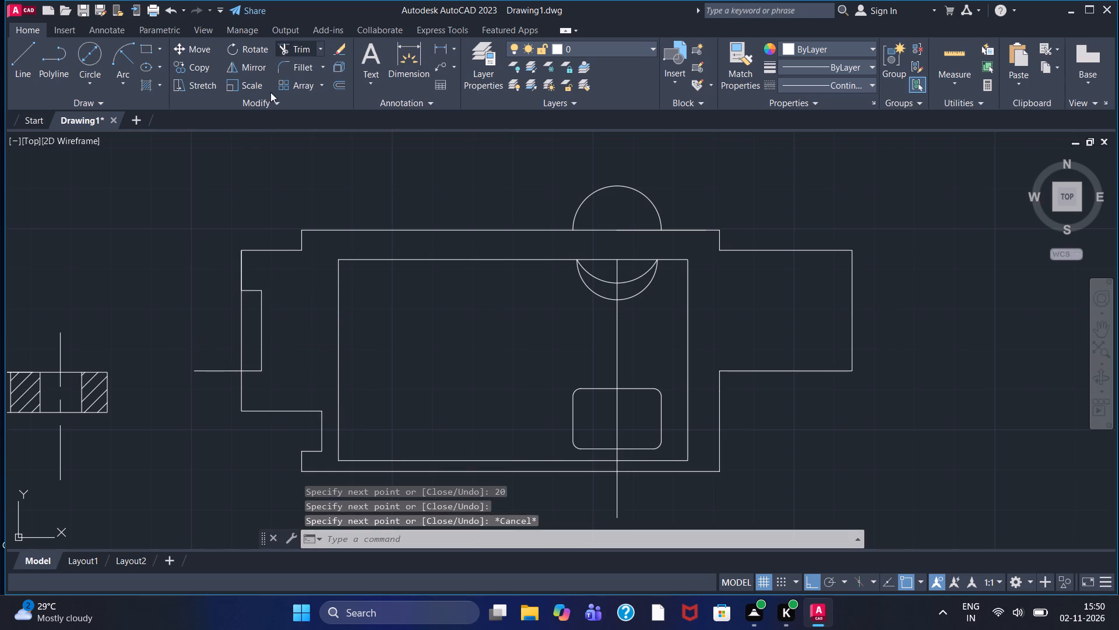
{"action": "left_click_drag", "start_coordinate": [213, 355], "coordinate": [207, 395]}
{"action": "key", "text": "Escape"}
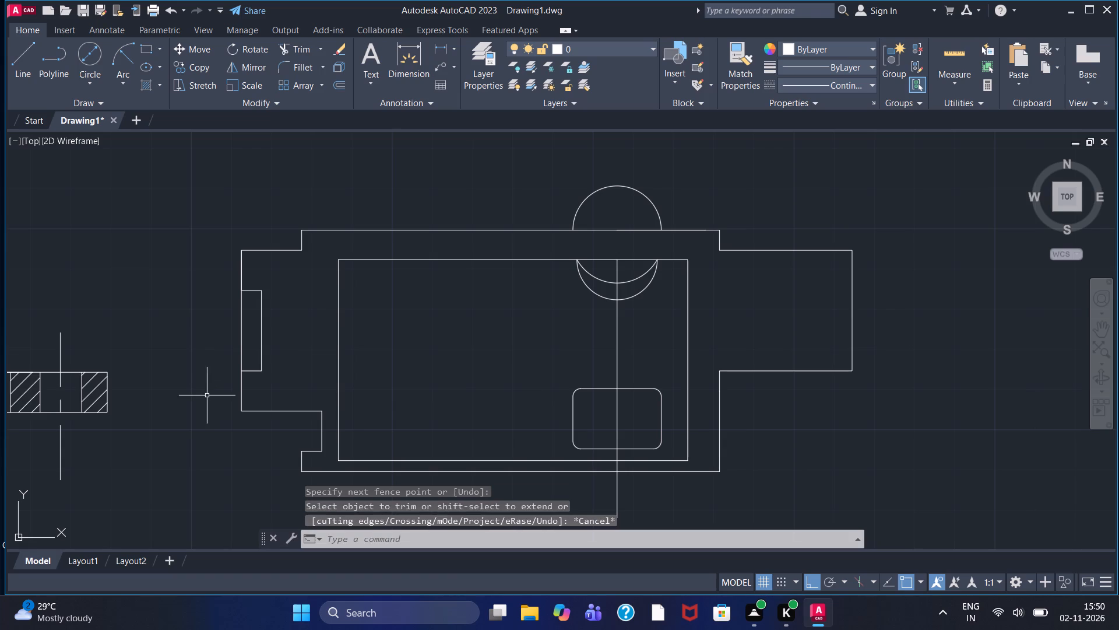
Draw three lines forming a horizontal slot from the recess's right side, past the inner rectangle's left edge and back into the recess.
{"action": "left_click", "coordinate": [33, 62]}
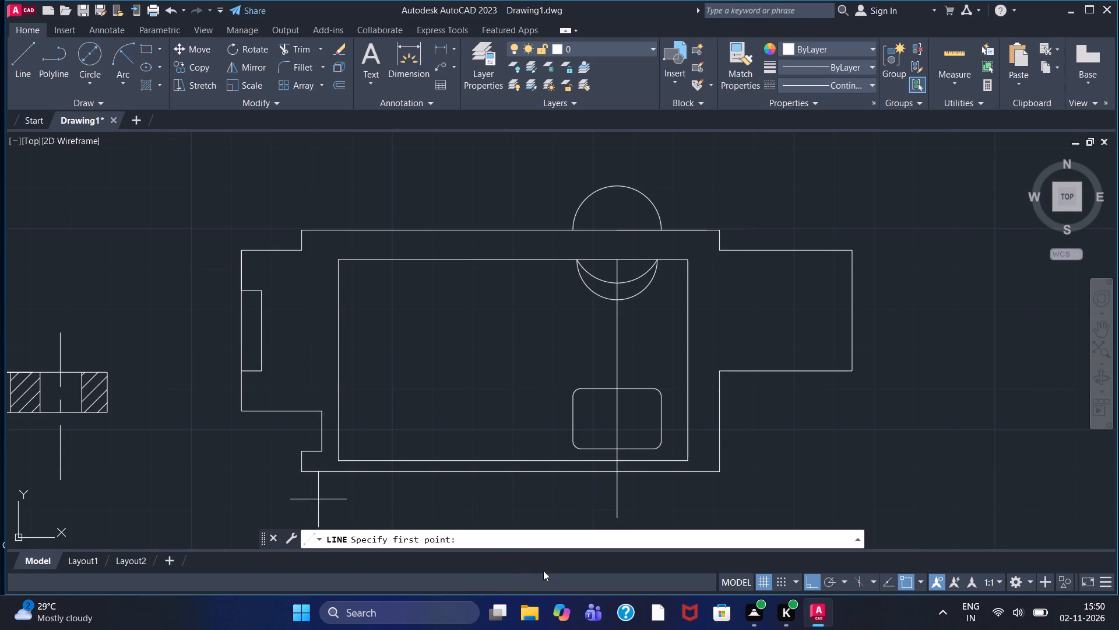
{"action": "left_click", "coordinate": [261, 311]}
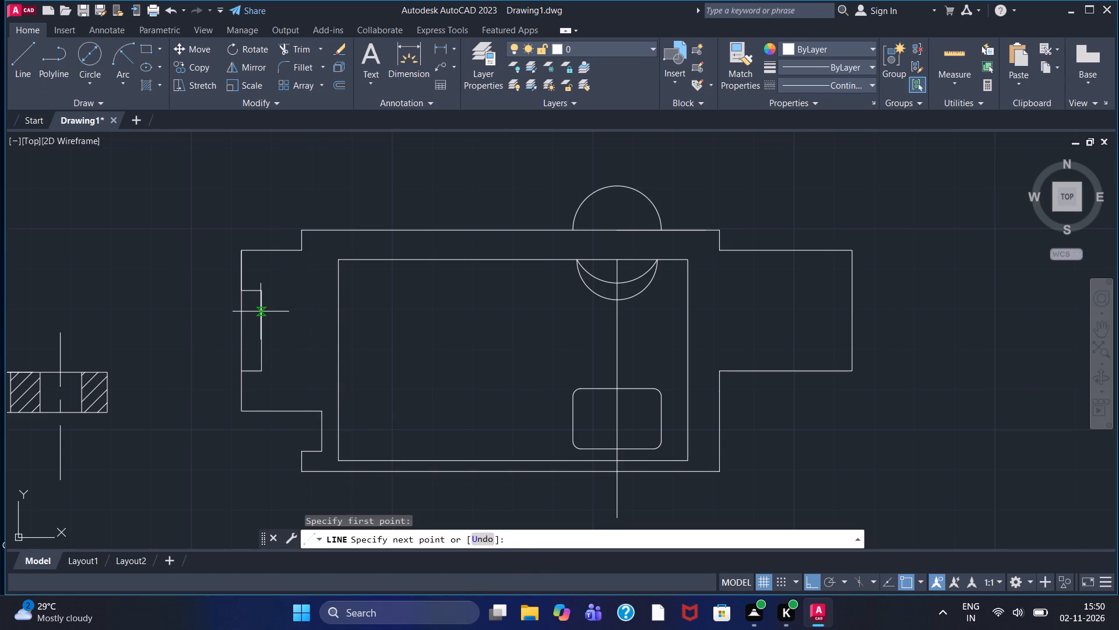
{"action": "left_click", "coordinate": [354, 309]}
{"action": "left_click", "coordinate": [356, 360]}
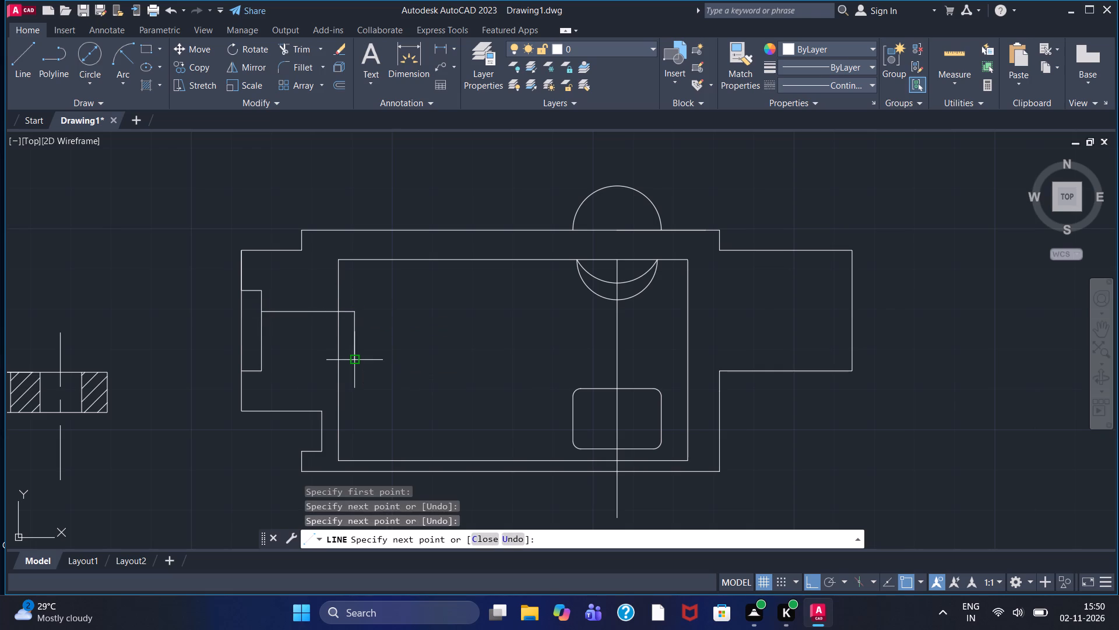
{"action": "left_click", "coordinate": [253, 353]}
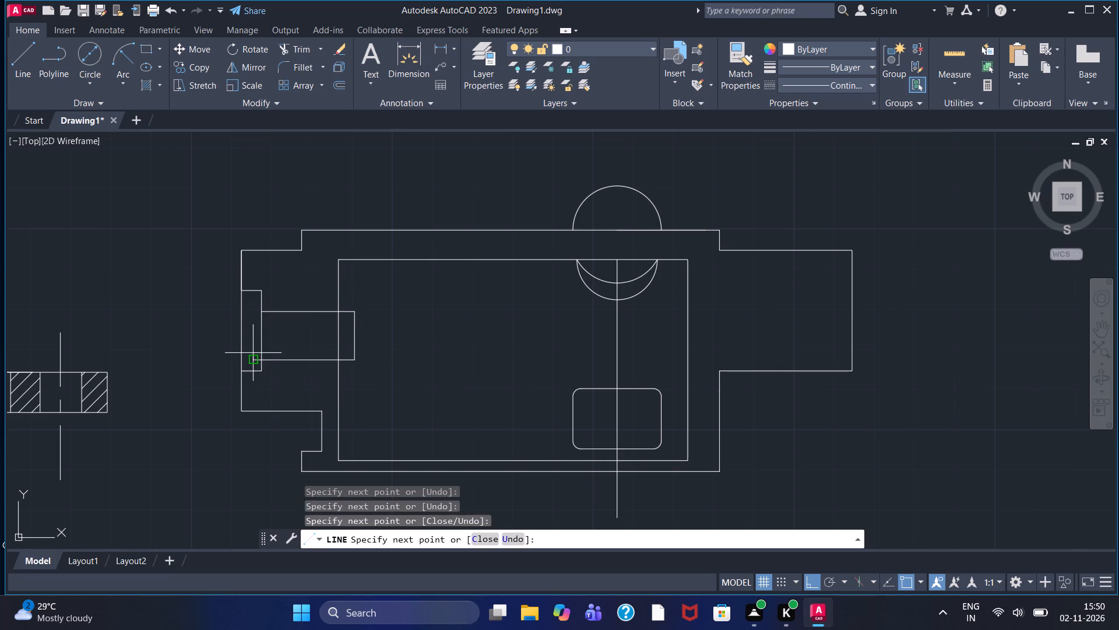
{"action": "key", "text": "Escape"}
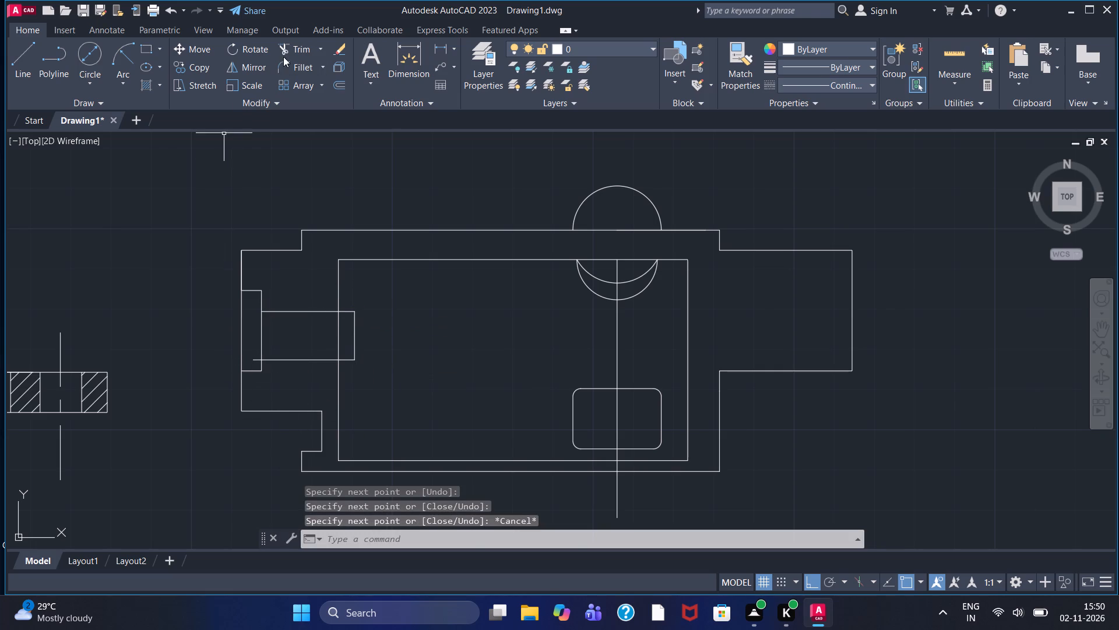
Trim the end of the slot's lower line that overhangs inside the recess.
{"action": "left_click", "coordinate": [288, 52]}
{"action": "scroll", "coordinate": [242, 353], "scroll_direction": "up", "scroll_amount": 2}
{"action": "left_click_drag", "start_coordinate": [273, 378], "coordinate": [279, 359]}
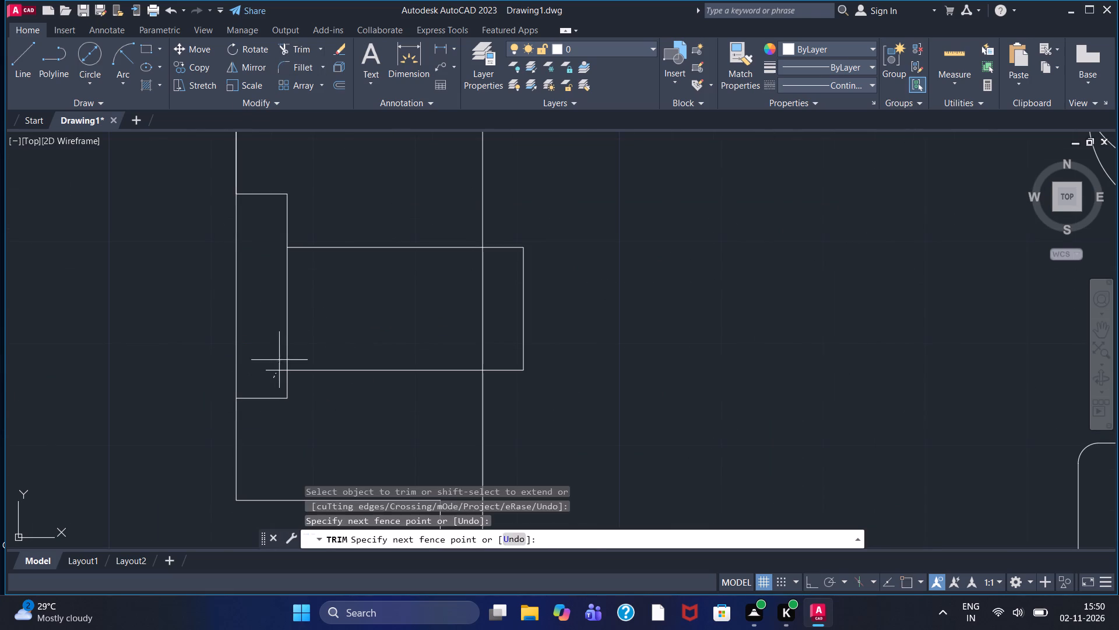
{"action": "left_click_drag", "start_coordinate": [279, 359], "coordinate": [279, 358]}
{"action": "key", "text": "Escape"}
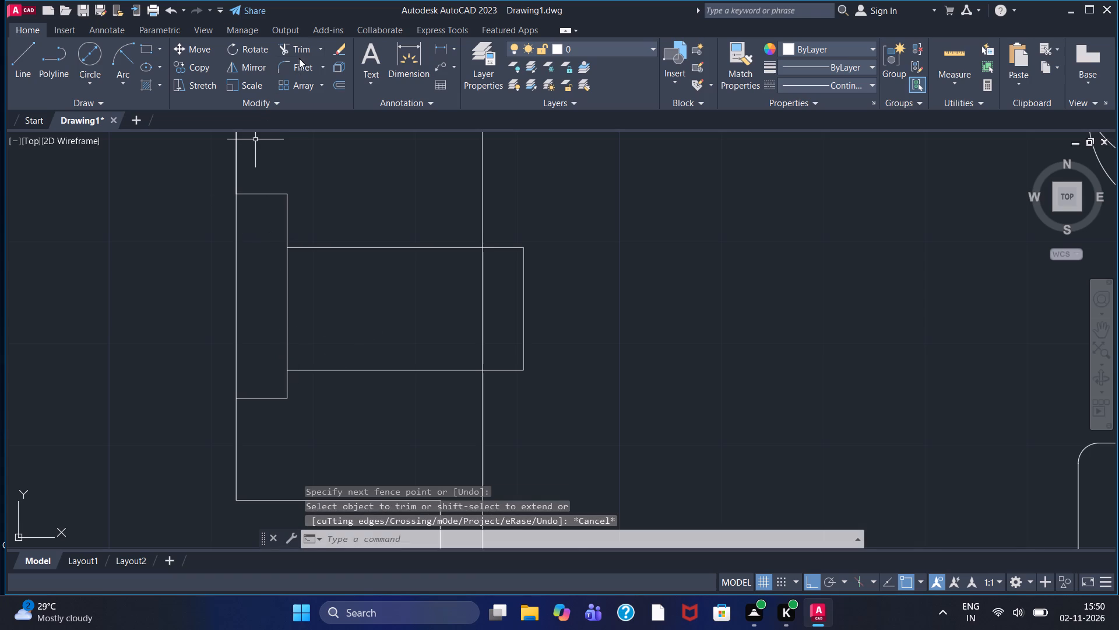
Trim the closed end of the horizontal slot that extends past the inner rectangle's left edge.
{"action": "left_click", "coordinate": [299, 52]}
{"action": "left_click_drag", "start_coordinate": [495, 233], "coordinate": [509, 387]}
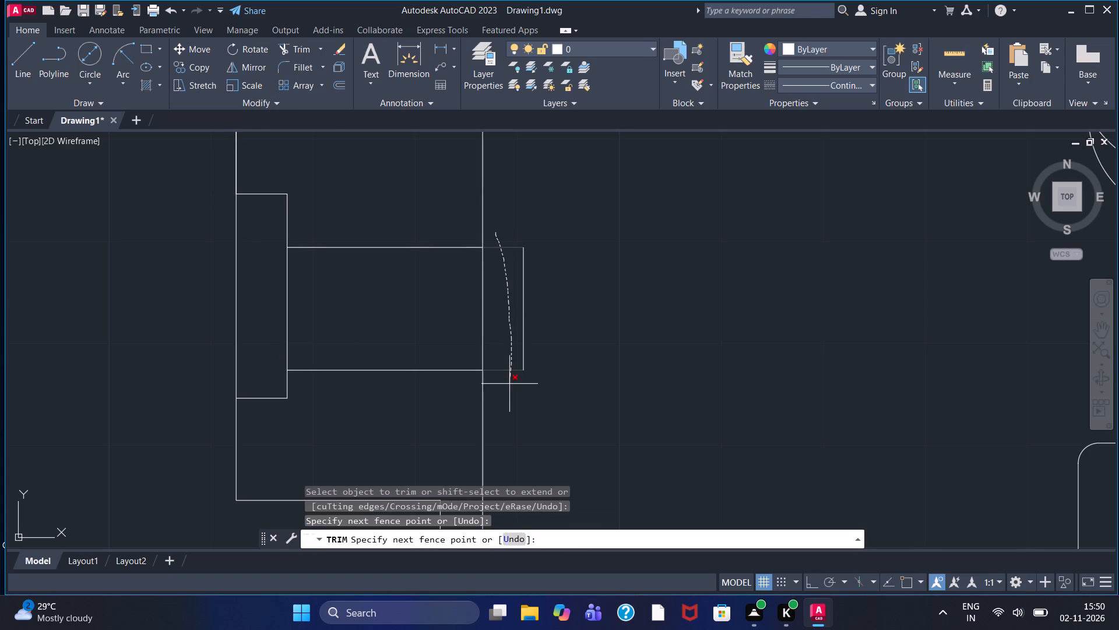
{"action": "left_click_drag", "start_coordinate": [509, 387], "coordinate": [533, 328]}
{"action": "key", "text": "Escape"}
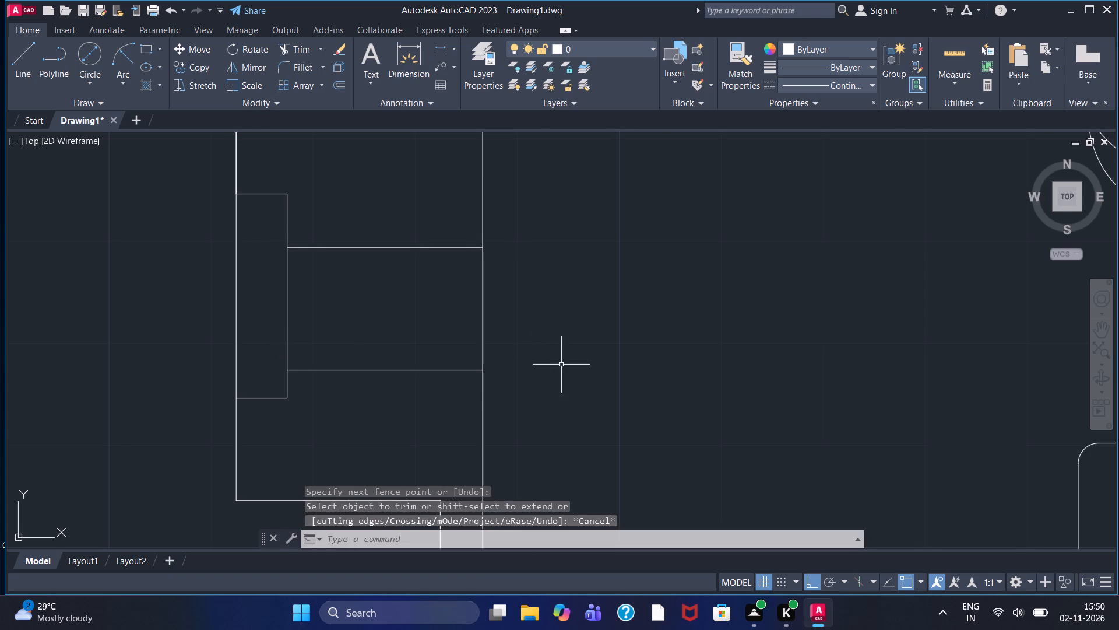
Draw two horizontal lines from the slot's ends on the inner rectangle's left edge, extending past the outline's right edge.
{"action": "scroll", "coordinate": [561, 365], "scroll_direction": "down", "scroll_amount": 1}
{"action": "middle_click_drag", "start_coordinate": [712, 371], "coordinate": [437, 345]}
{"action": "scroll", "coordinate": [437, 344], "scroll_direction": "down", "scroll_amount": 1}
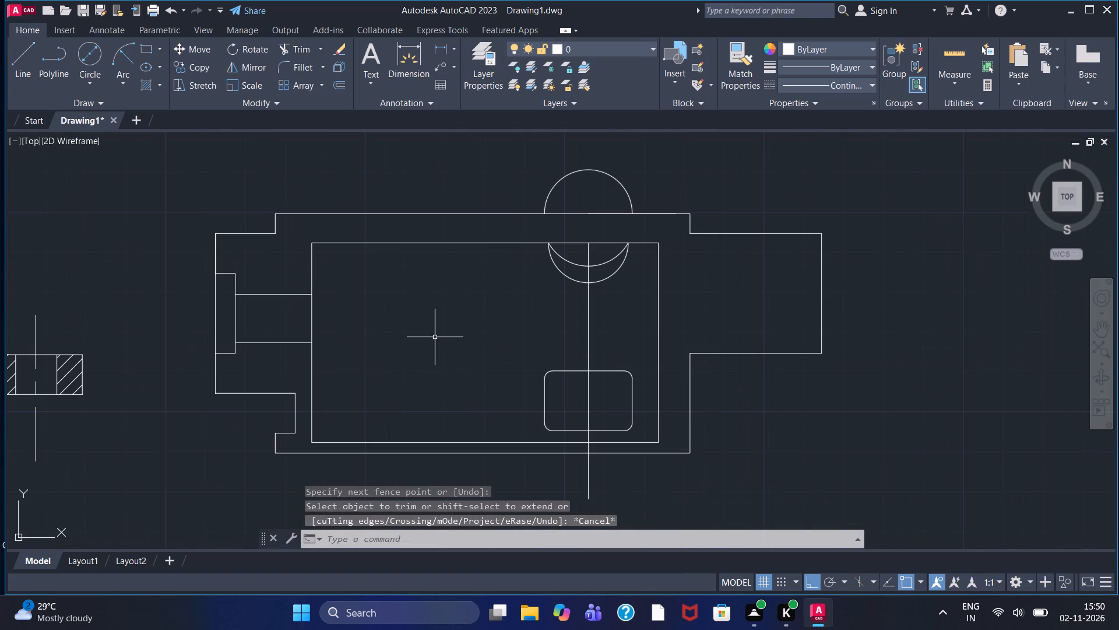
{"action": "left_click", "coordinate": [24, 66]}
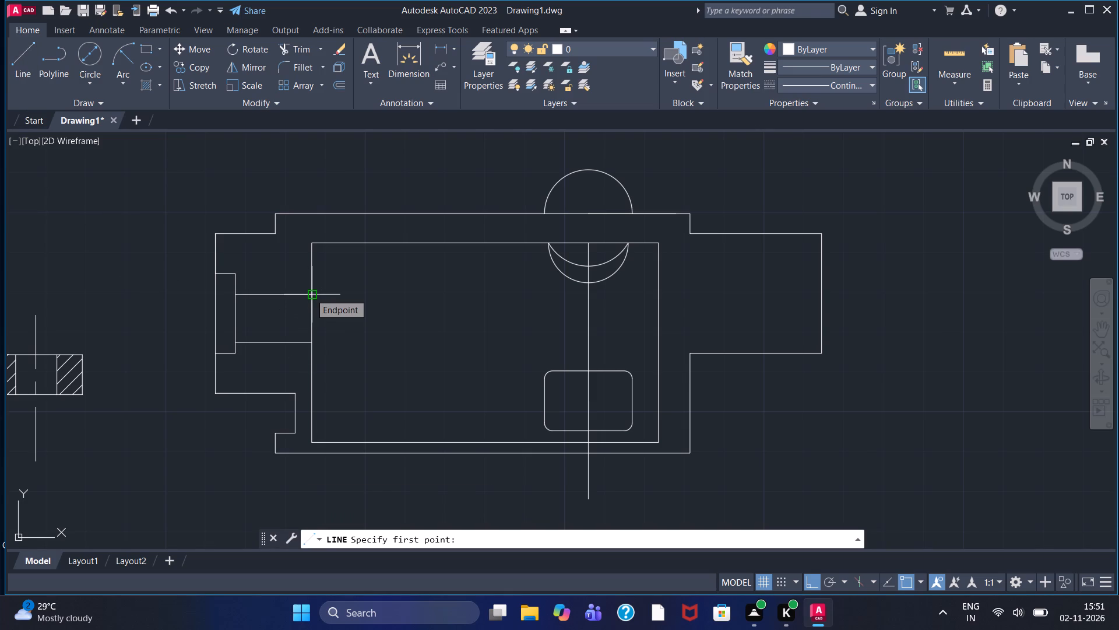
{"action": "left_click", "coordinate": [310, 293]}
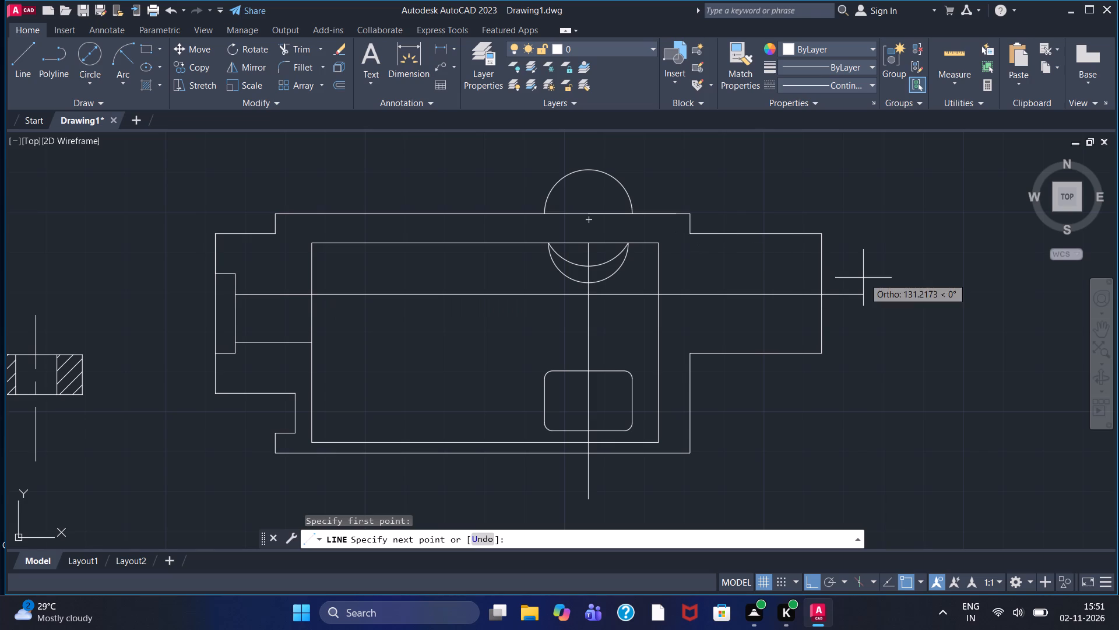
{"action": "left_click", "coordinate": [865, 278]}
{"action": "key", "text": "Escape"}
{"action": "left_click", "coordinate": [17, 54]}
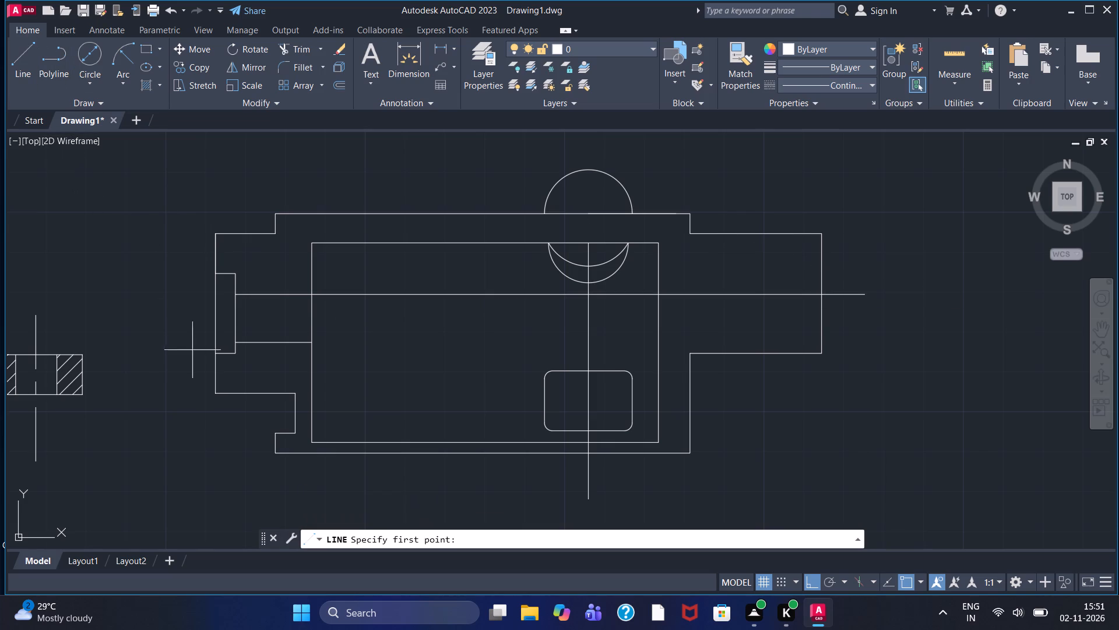
{"action": "left_click_drag", "start_coordinate": [315, 342], "coordinate": [322, 342]}
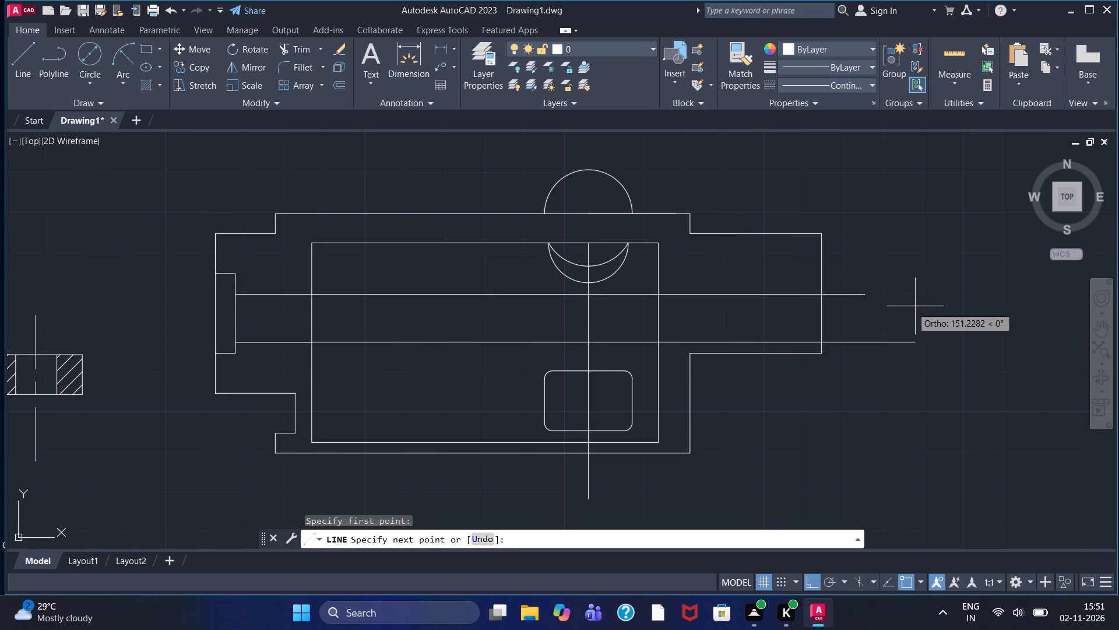
{"action": "left_click", "coordinate": [865, 317]}
{"action": "key", "text": "Escape"}
Draw a vertical line about 20 long upward from the outline's lower-right inner step corner, crossing both horizontal lines.
{"action": "scroll", "coordinate": [699, 396], "scroll_direction": "up", "scroll_amount": 1}
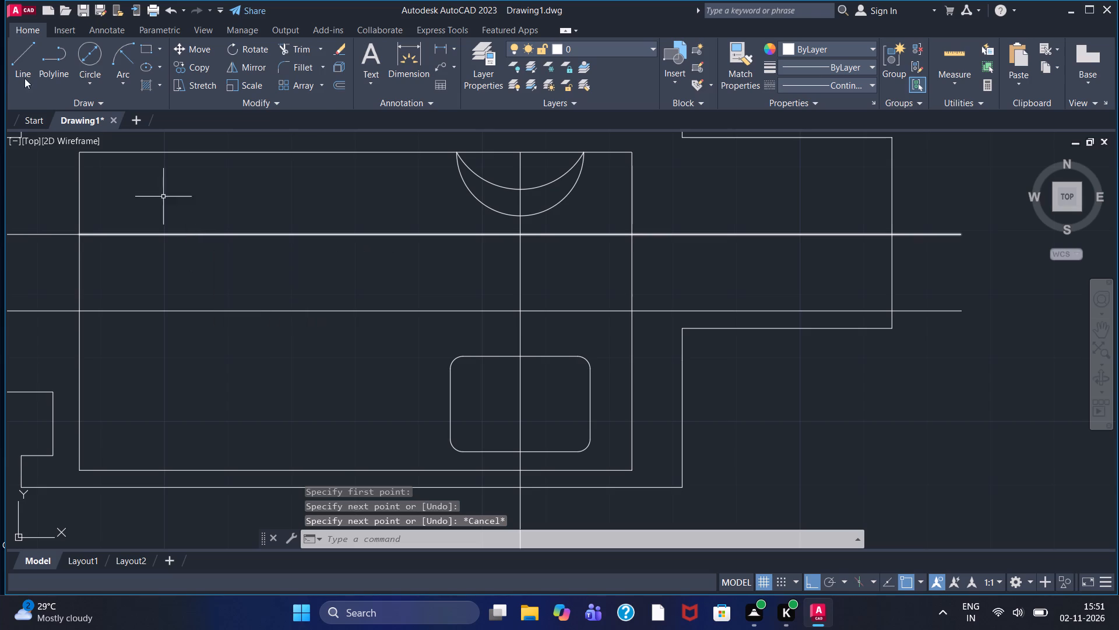
{"action": "left_click_drag", "start_coordinate": [10, 73], "coordinate": [20, 81]}
{"action": "left_click", "coordinate": [676, 328]}
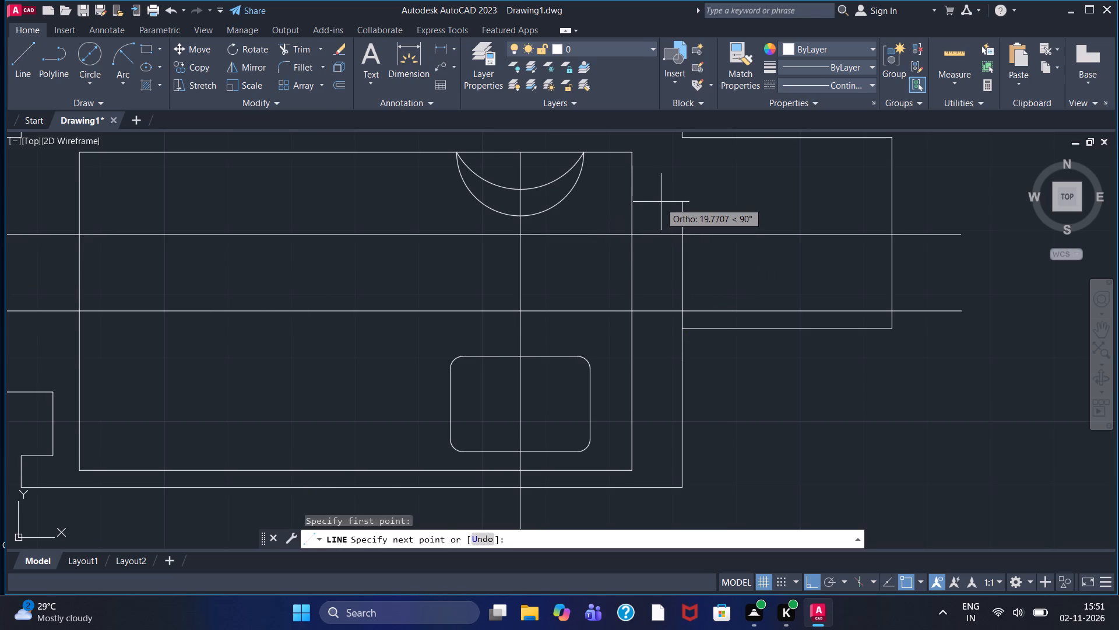
{"action": "left_click", "coordinate": [661, 202]}
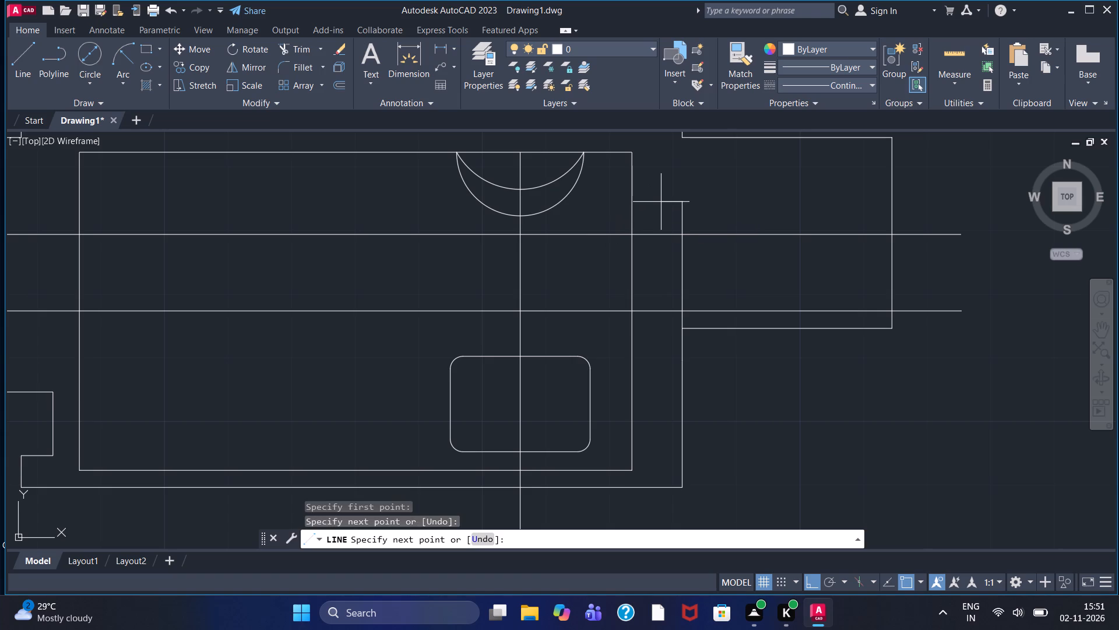
{"action": "right_click", "coordinate": [661, 202]}
{"action": "left_click", "coordinate": [686, 207]}
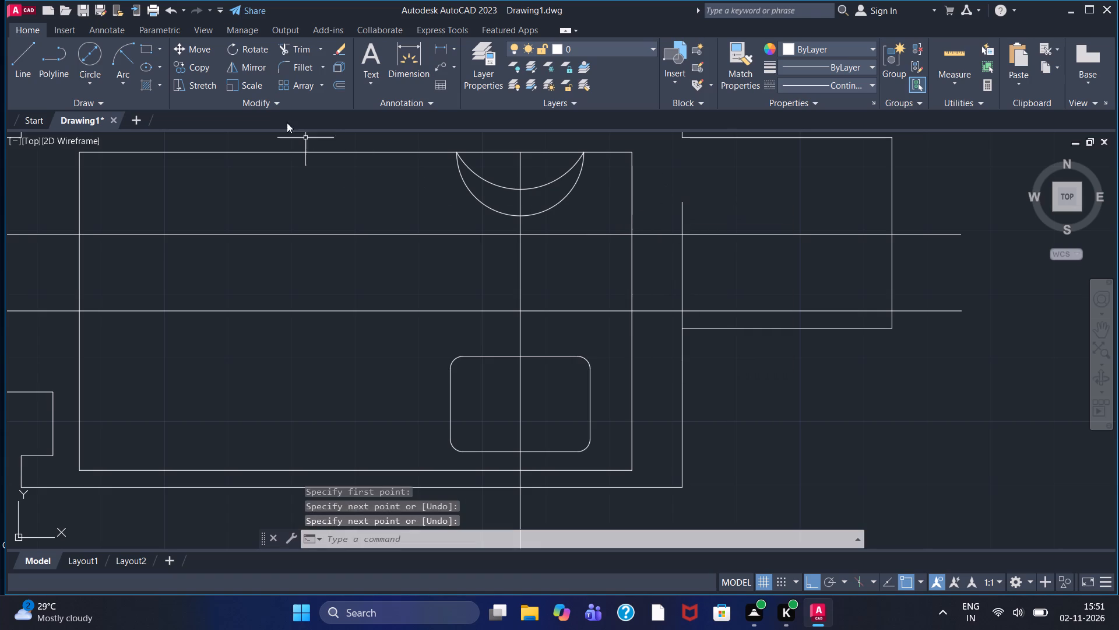
Trim the two horizontal lines outside the outline's right edge and the vertical line's ends above and below them.
{"action": "left_click", "coordinate": [293, 45]}
{"action": "left_click_drag", "start_coordinate": [927, 200], "coordinate": [952, 306]}
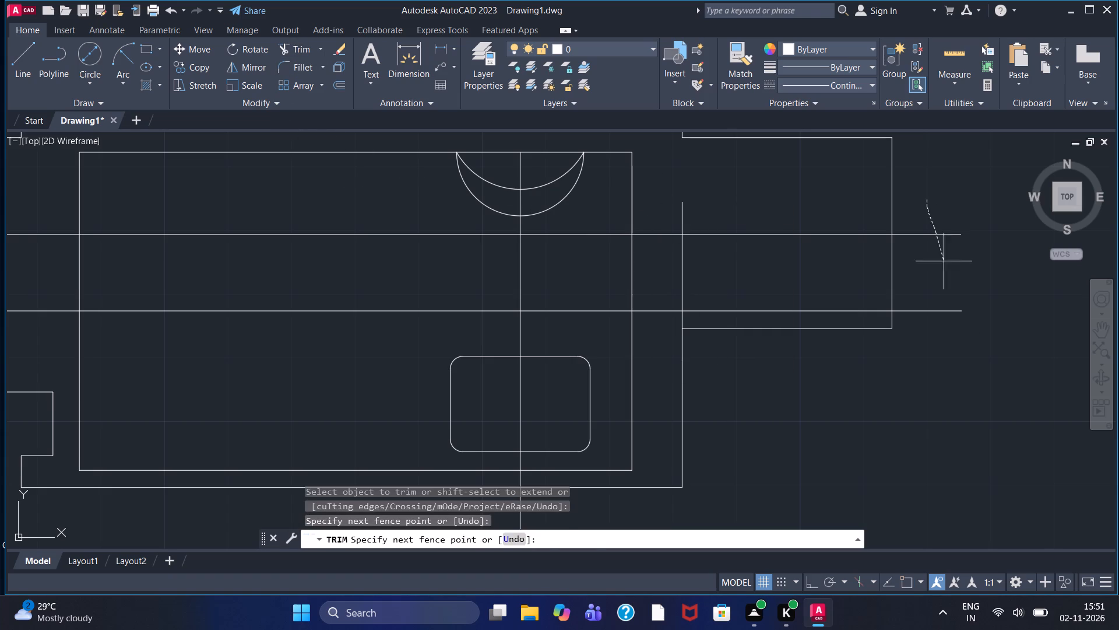
{"action": "left_click_drag", "start_coordinate": [952, 306], "coordinate": [958, 347]}
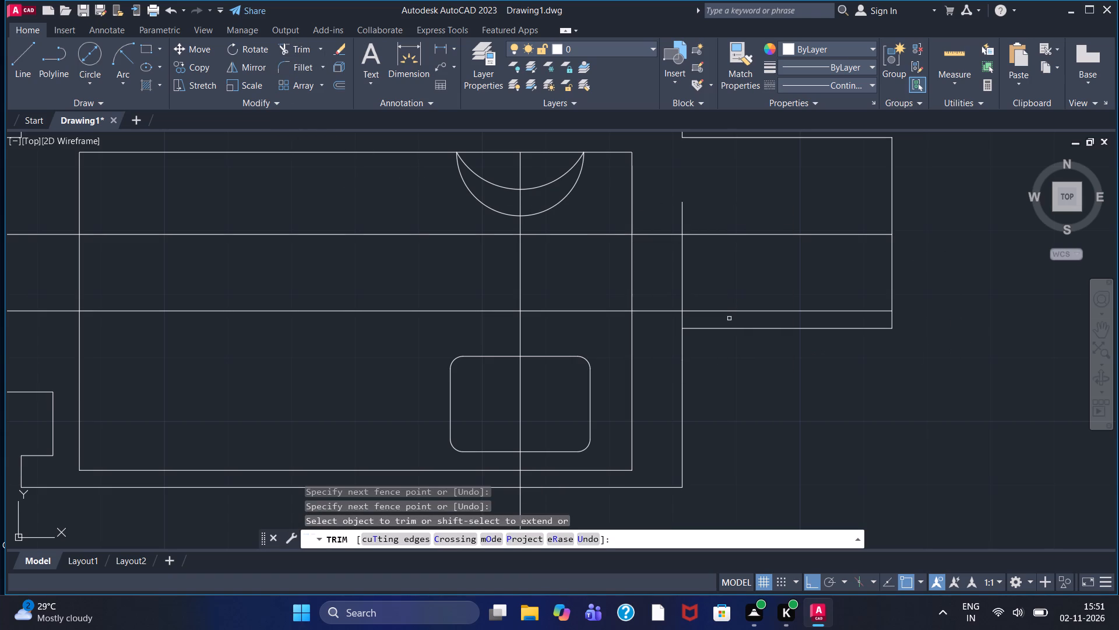
{"action": "left_click_drag", "start_coordinate": [669, 213], "coordinate": [694, 212]}
{"action": "scroll", "coordinate": [674, 334], "scroll_direction": "up", "scroll_amount": 1}
{"action": "left_click_drag", "start_coordinate": [665, 307], "coordinate": [696, 304]}
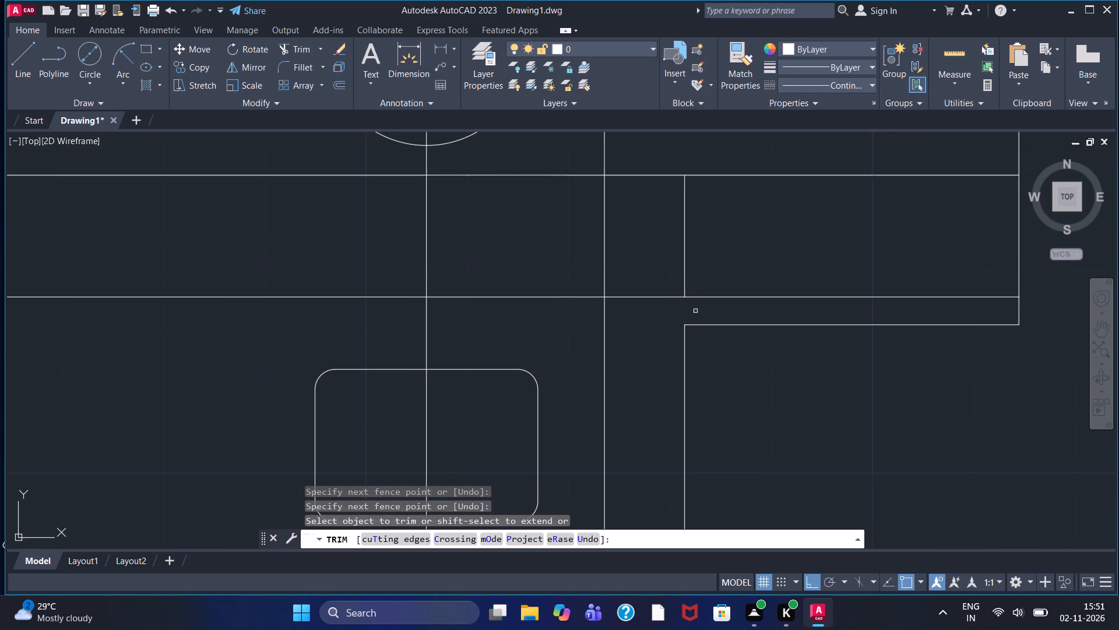
{"action": "key", "text": "Escape"}
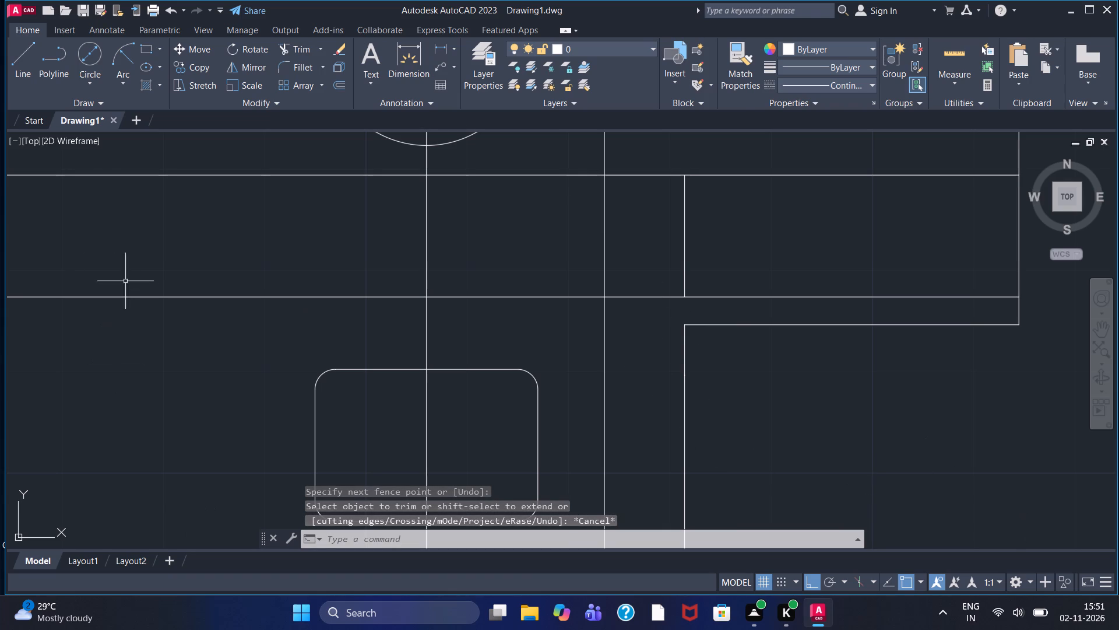
From the vertical line's lower end, draw a line 2 down and a horizontal line right past the outline's right edge.
{"action": "left_click", "coordinate": [21, 73]}
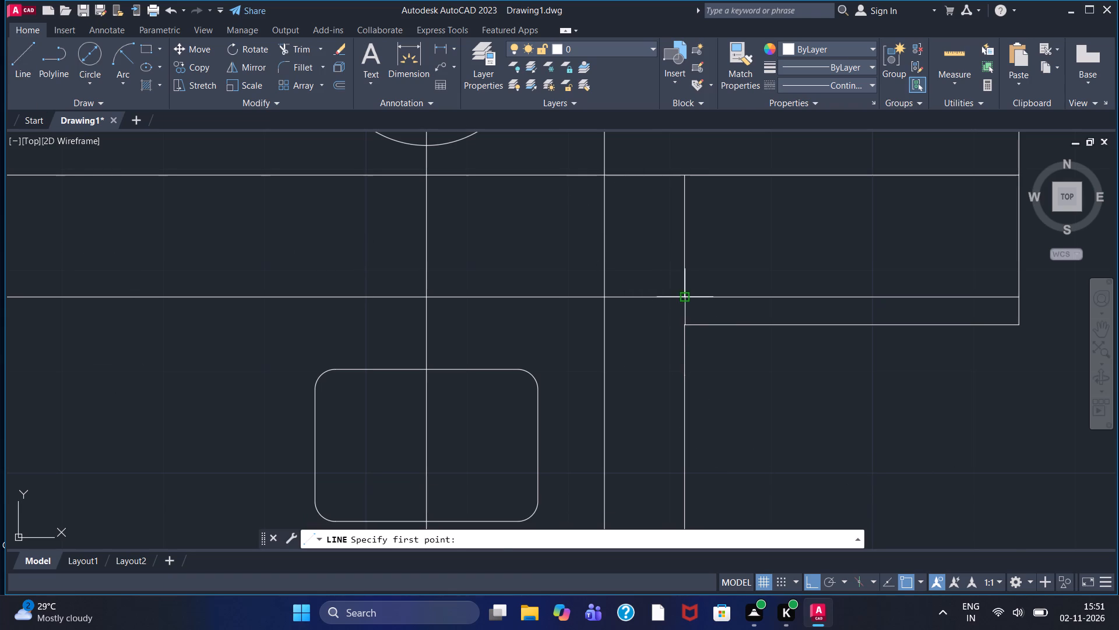
{"action": "left_click", "coordinate": [682, 299]}
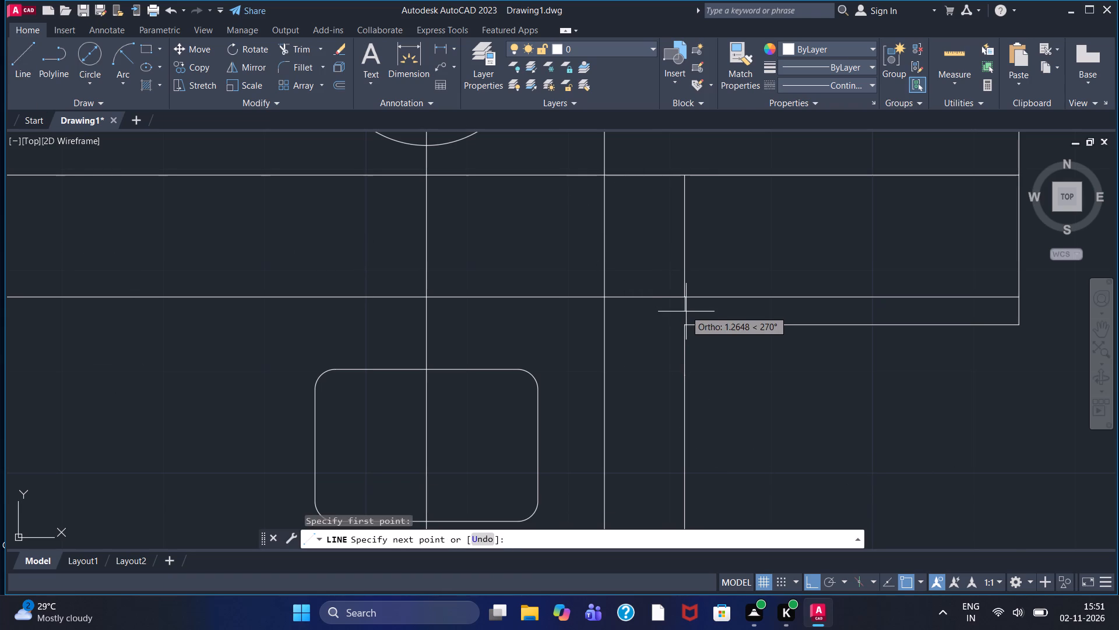
{"action": "key", "text": "2"}
{"action": "key", "text": "Return"}
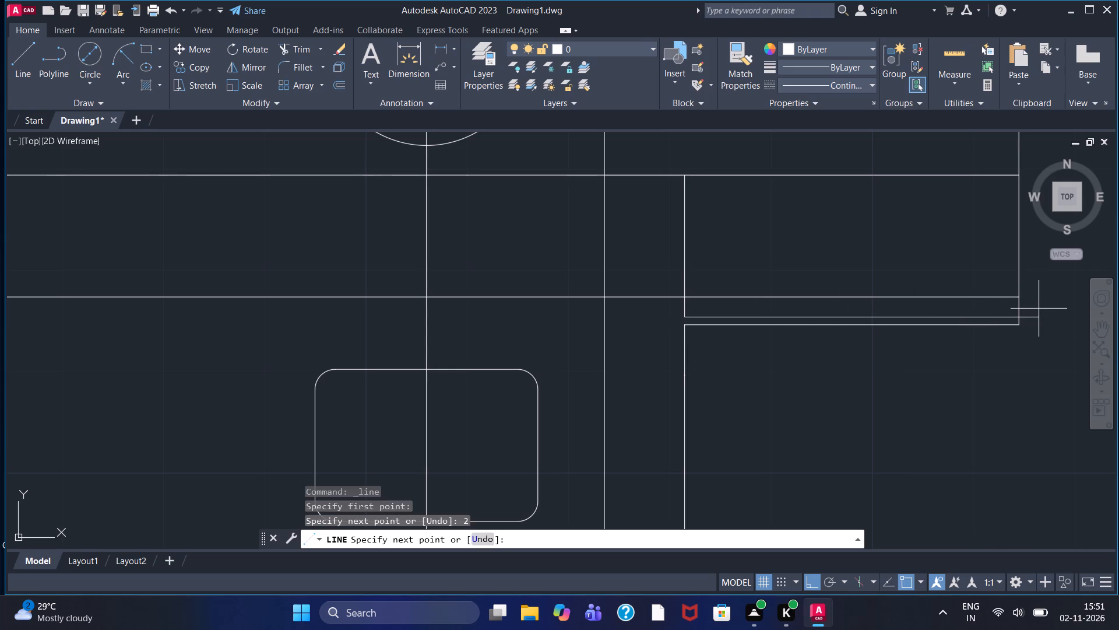
{"action": "left_click", "coordinate": [1041, 308]}
{"action": "key", "text": "Escape"}
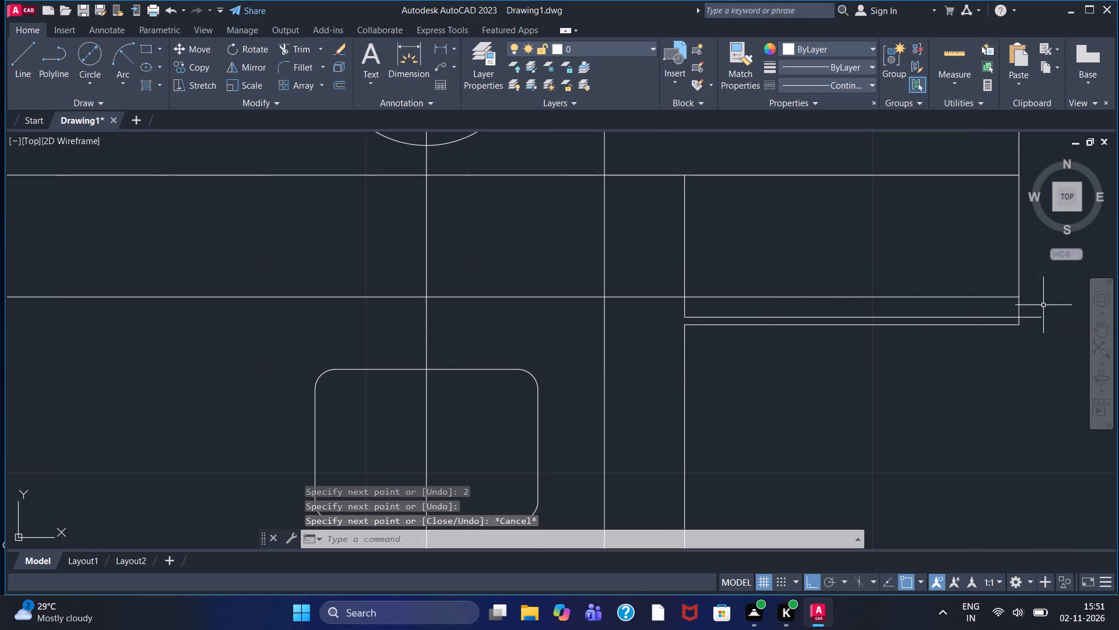
From the vertical line's upper end, draw a line 2 up and a horizontal line right past the outline's right edge.
{"action": "left_click", "coordinate": [20, 67]}
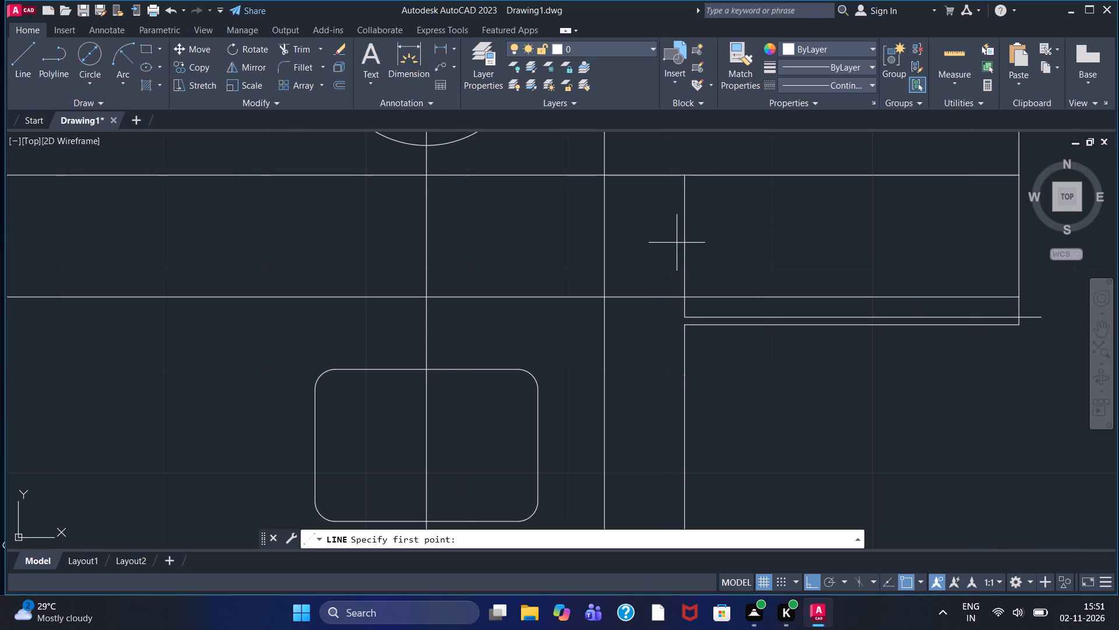
{"action": "middle_click_drag", "start_coordinate": [657, 239], "coordinate": [641, 428]}
{"action": "left_click_drag", "start_coordinate": [669, 360], "coordinate": [669, 353]}
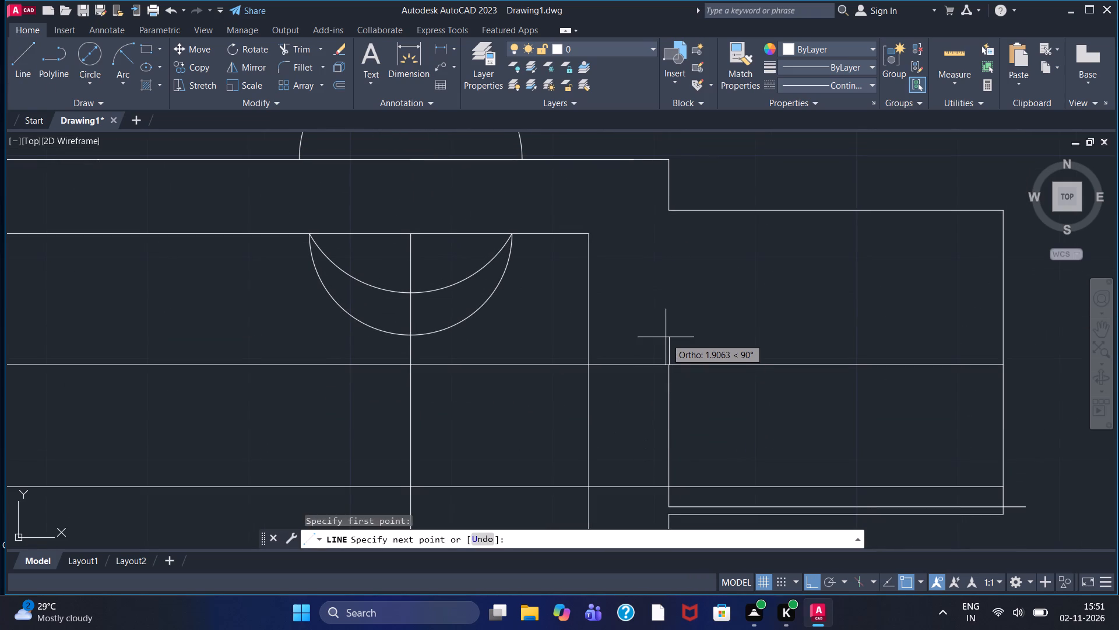
{"action": "key", "text": "2"}
{"action": "key", "text": "Return"}
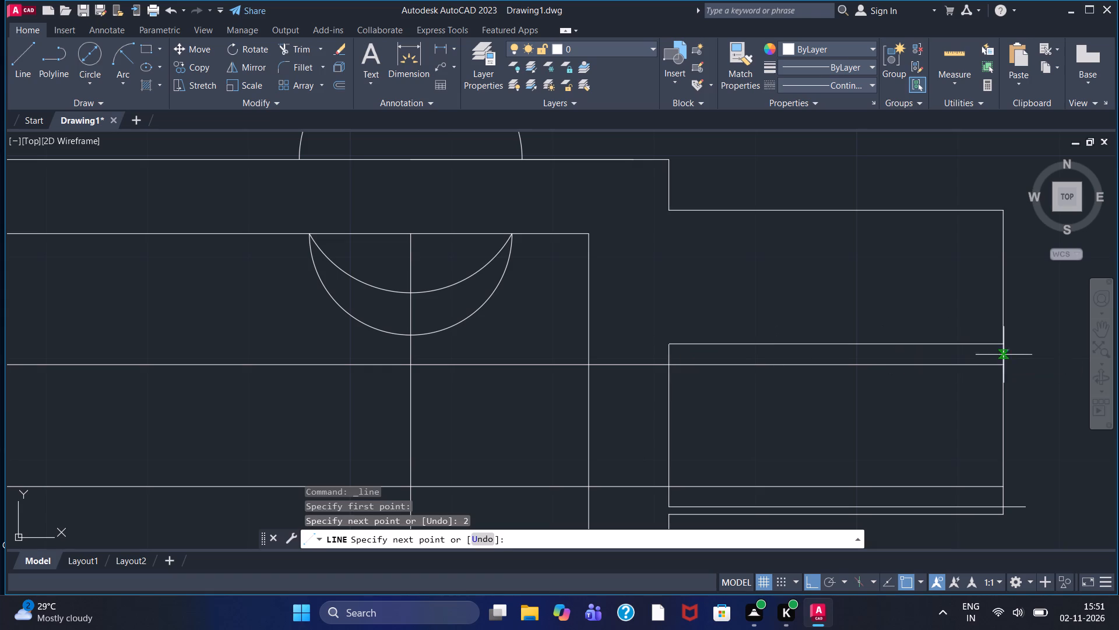
{"action": "left_click", "coordinate": [1040, 352]}
{"action": "key", "text": "Escape"}
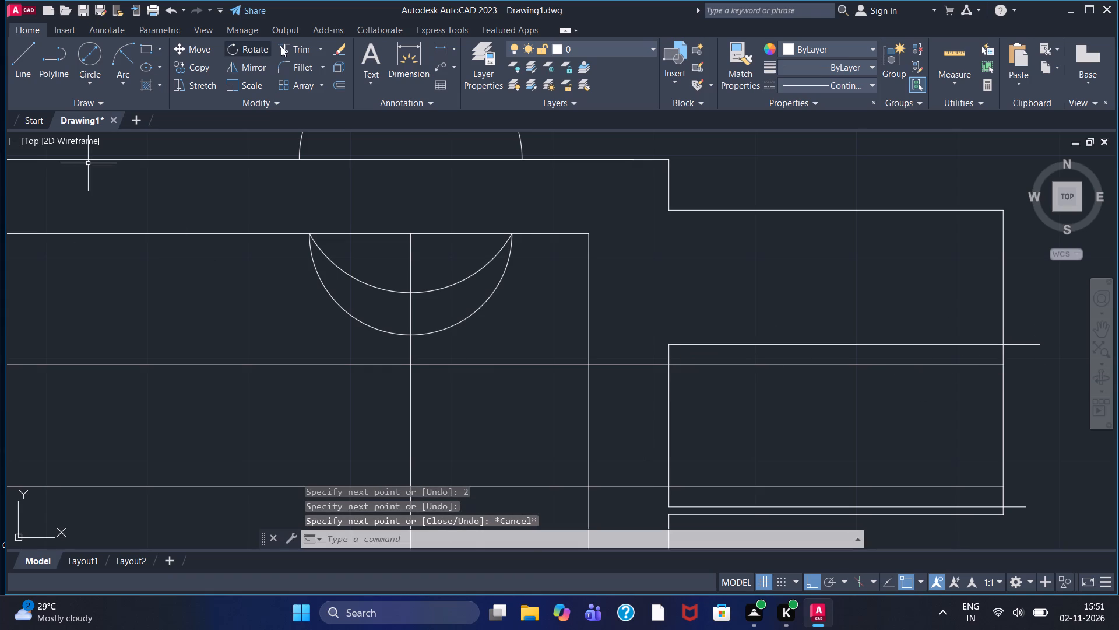
Trim the ends of the two new horizontal lines that overhang the outline's right edge.
{"action": "left_click", "coordinate": [281, 46]}
{"action": "left_click_drag", "start_coordinate": [1023, 322], "coordinate": [1039, 477]}
{"action": "left_click_drag", "start_coordinate": [1021, 497], "coordinate": [1015, 532]}
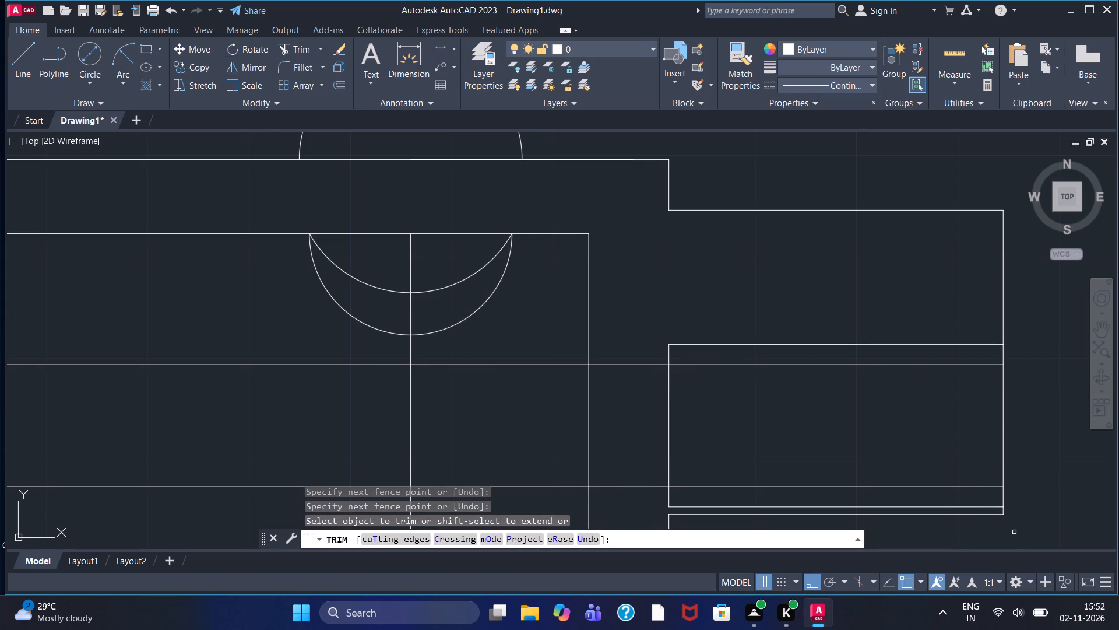
{"action": "key", "text": "Escape"}
Draw a vertical line about 16.5 long just inside the right-side recess's left edge, from its top line past its bottom line.
{"action": "middle_click_drag", "start_coordinate": [825, 445], "coordinate": [766, 405]}
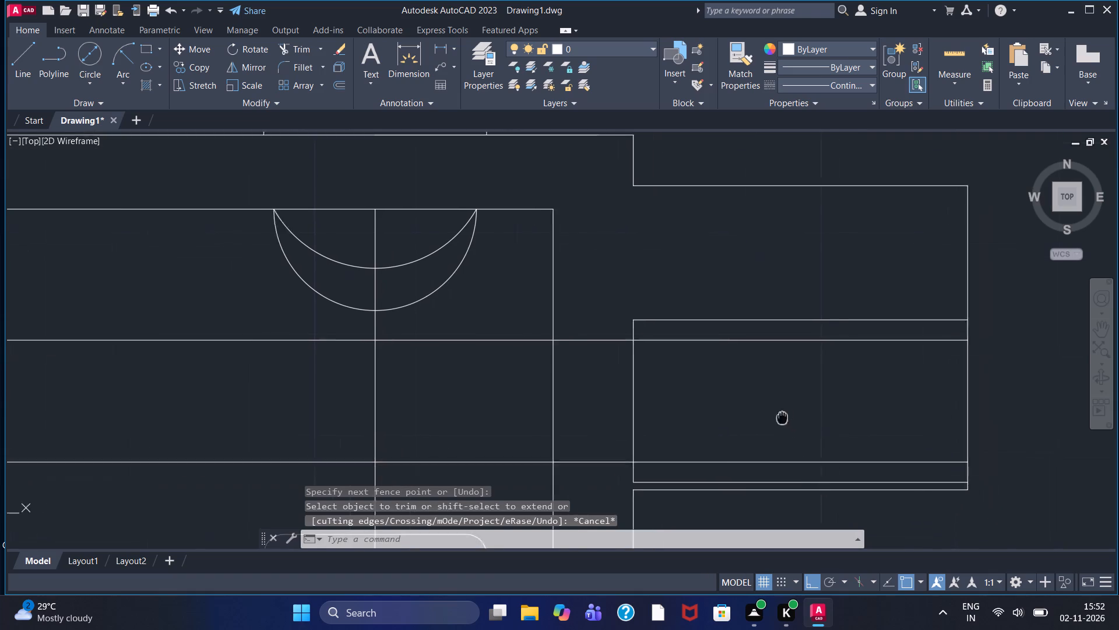
{"action": "middle_click_drag", "start_coordinate": [766, 405], "coordinate": [729, 377]}
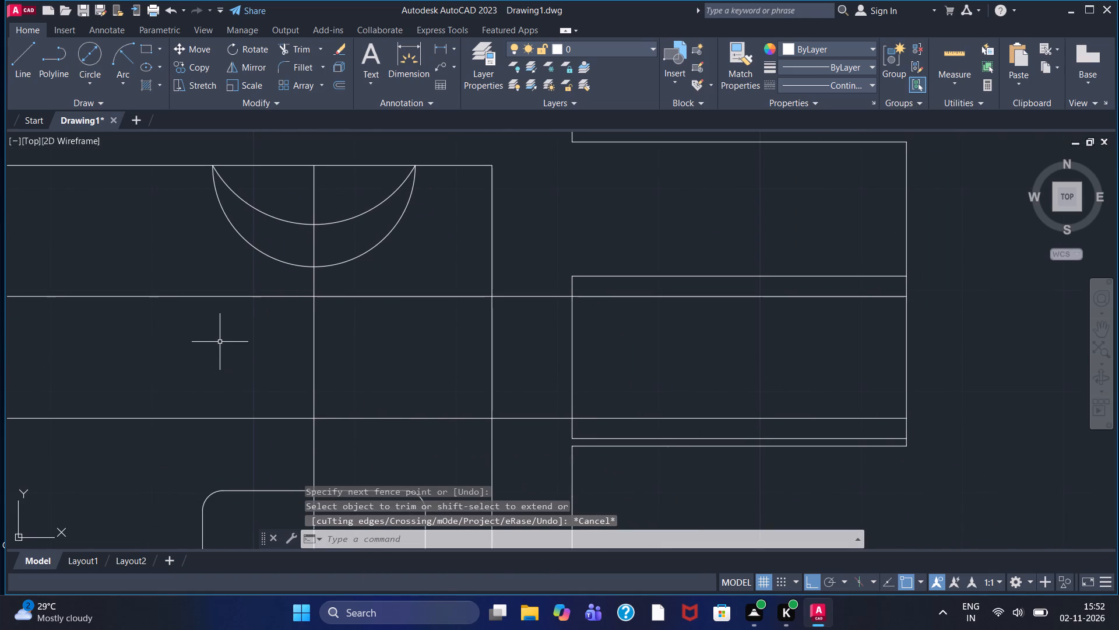
{"action": "left_click", "coordinate": [29, 66]}
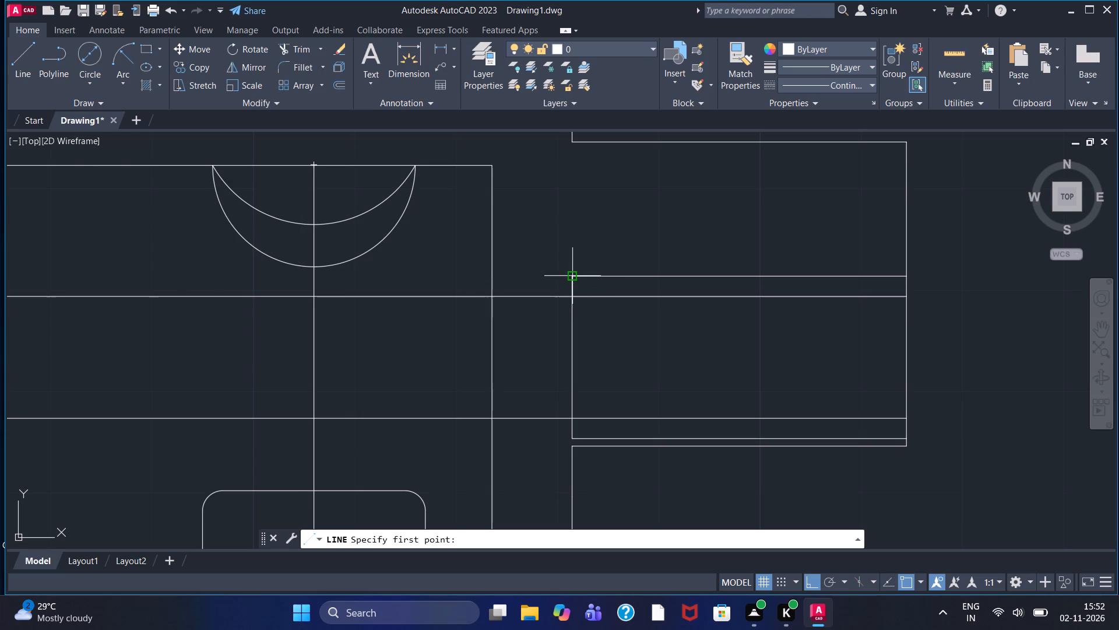
{"action": "left_click", "coordinate": [594, 276]}
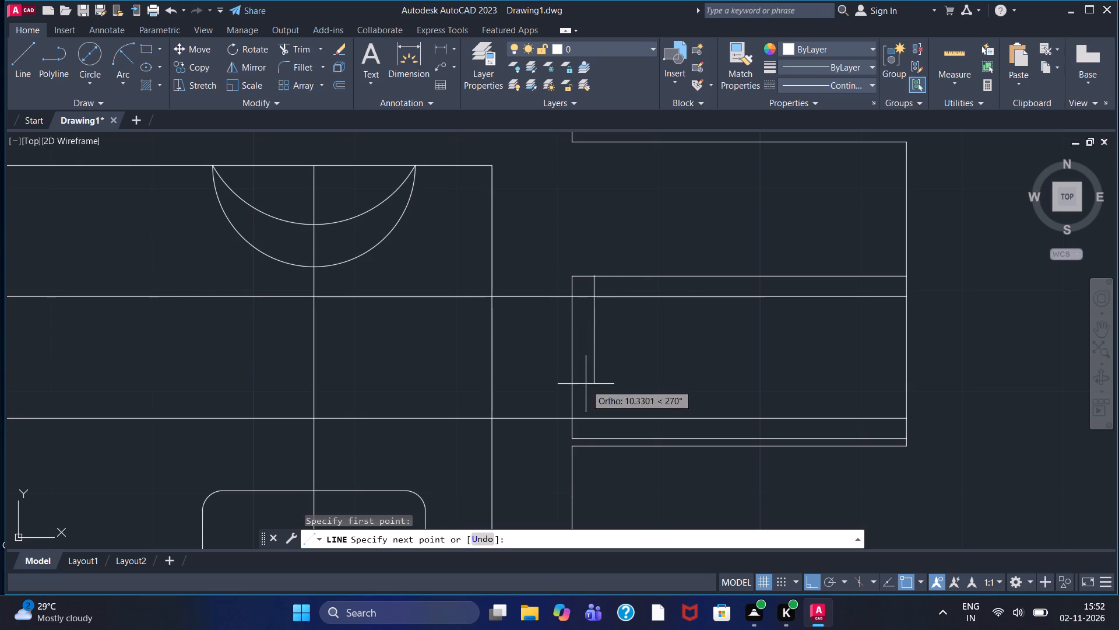
{"action": "scroll", "coordinate": [588, 436], "scroll_direction": "up", "scroll_amount": 3}
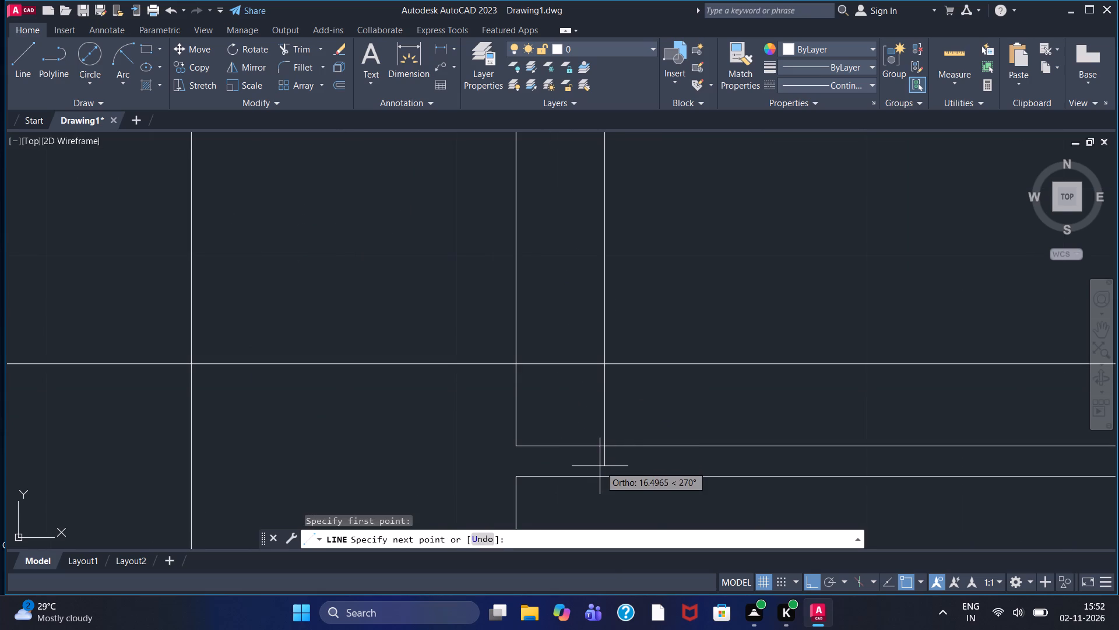
{"action": "left_click", "coordinate": [600, 466]}
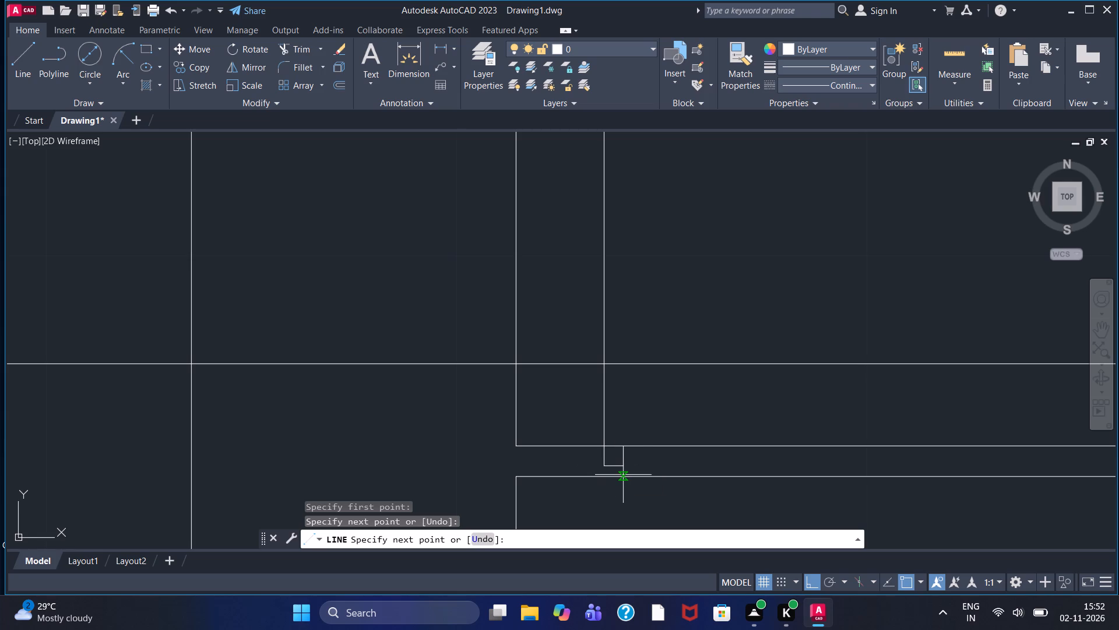
{"action": "key", "text": "Escape"}
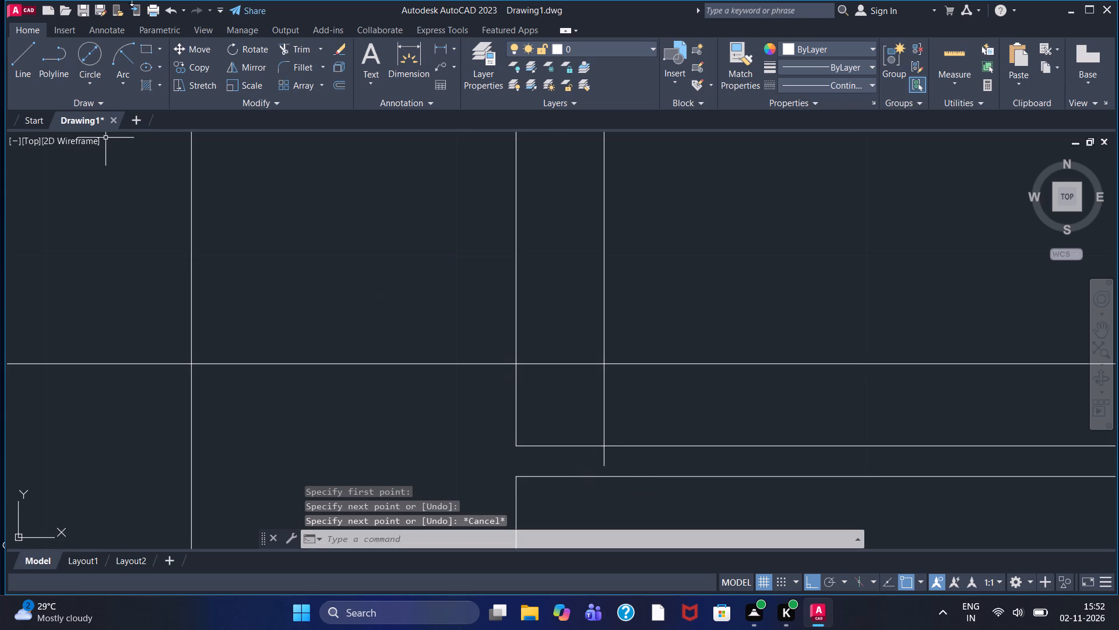
Trim the new vertical line's overhang below the right recess and the two through-slot lines extending past that vertical.
{"action": "left_click", "coordinate": [288, 55]}
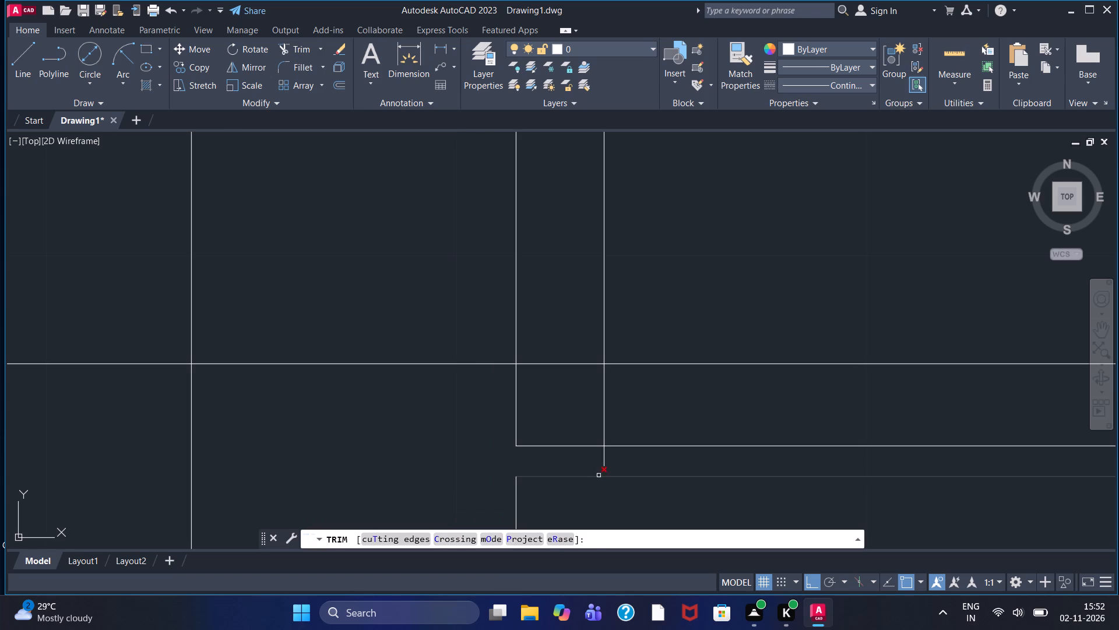
{"action": "left_click", "coordinate": [604, 461]}
{"action": "scroll", "coordinate": [584, 426], "scroll_direction": "down", "scroll_amount": 2}
{"action": "scroll", "coordinate": [580, 379], "scroll_direction": "down", "scroll_amount": 1}
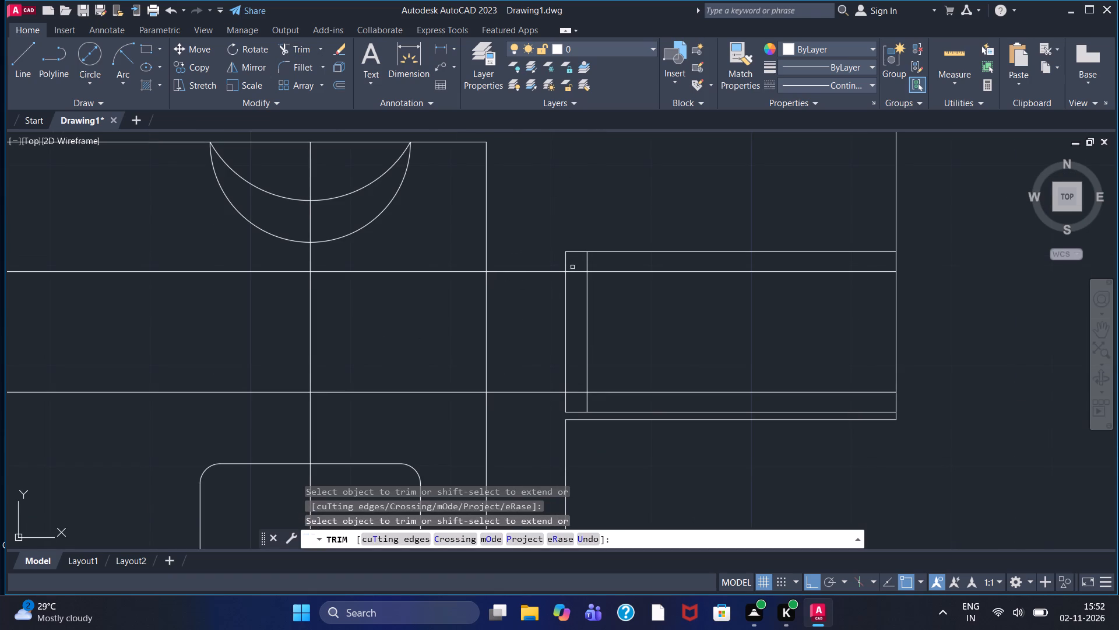
{"action": "left_click", "coordinate": [611, 272]}
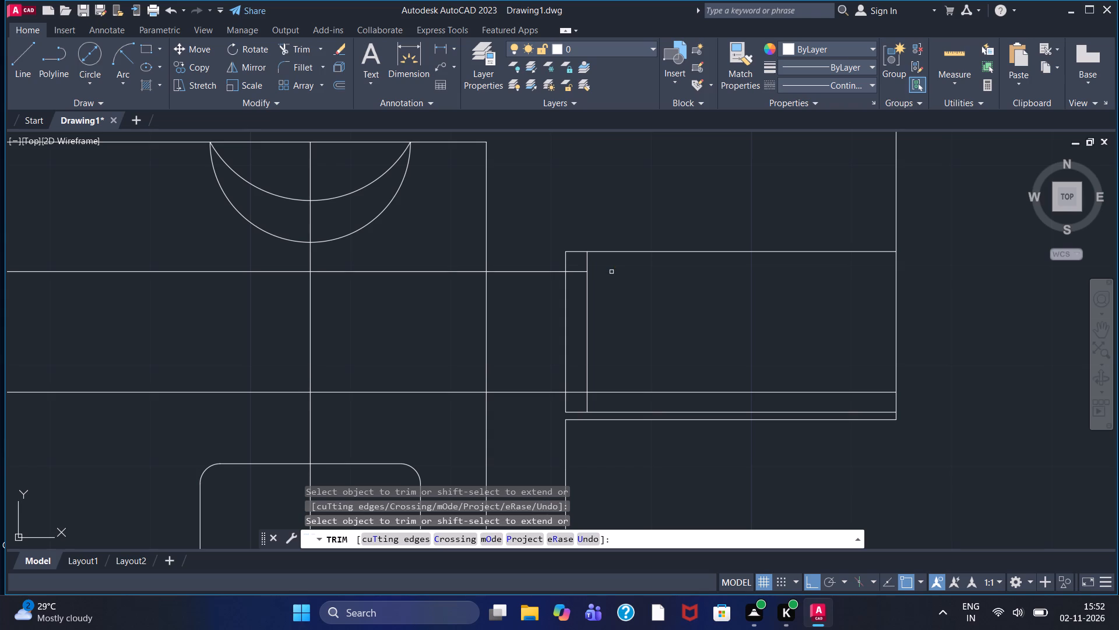
{"action": "left_click", "coordinate": [649, 393]}
{"action": "key", "text": "Escape"}
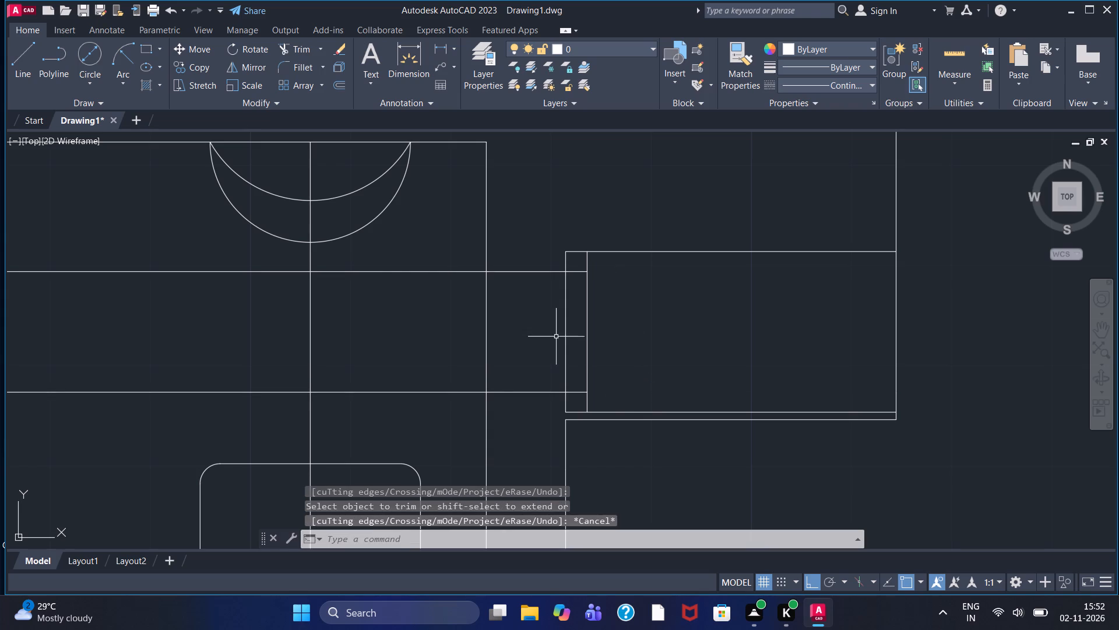
Hatch the cut wall regions of the second view with diagonal lines: the upper, lower-left and lower-right areas, including the adjoining thin strip.
{"action": "scroll", "coordinate": [548, 337], "scroll_direction": "down", "scroll_amount": 2}
{"action": "scroll", "coordinate": [506, 375], "scroll_direction": "up", "scroll_amount": 1}
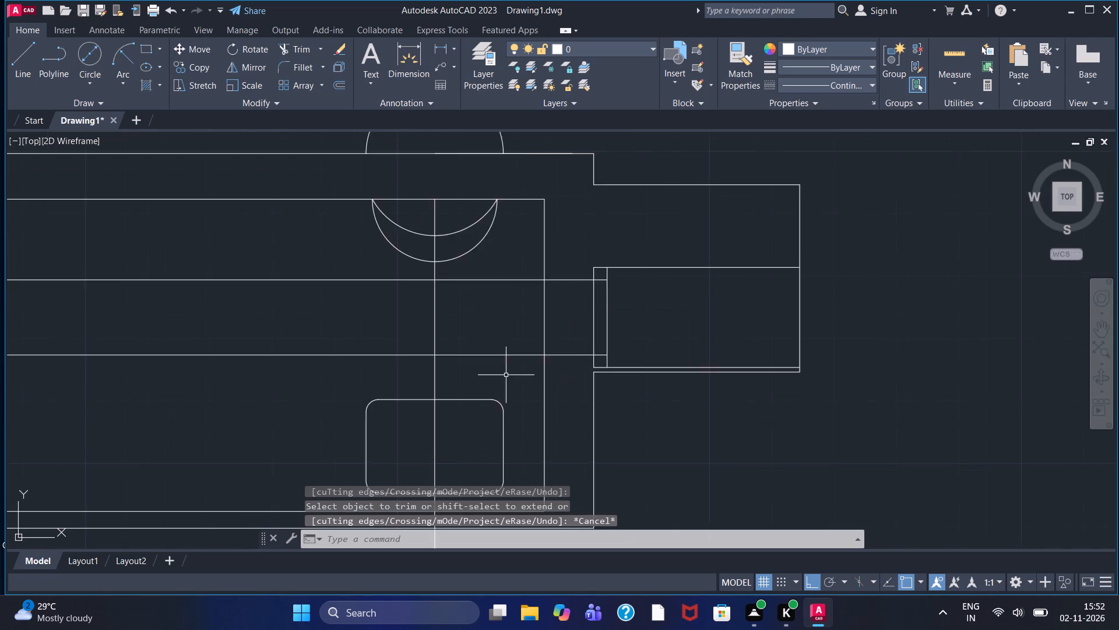
{"action": "scroll", "coordinate": [506, 375], "scroll_direction": "up", "scroll_amount": 1}
{"action": "scroll", "coordinate": [506, 375], "scroll_direction": "down", "scroll_amount": 2}
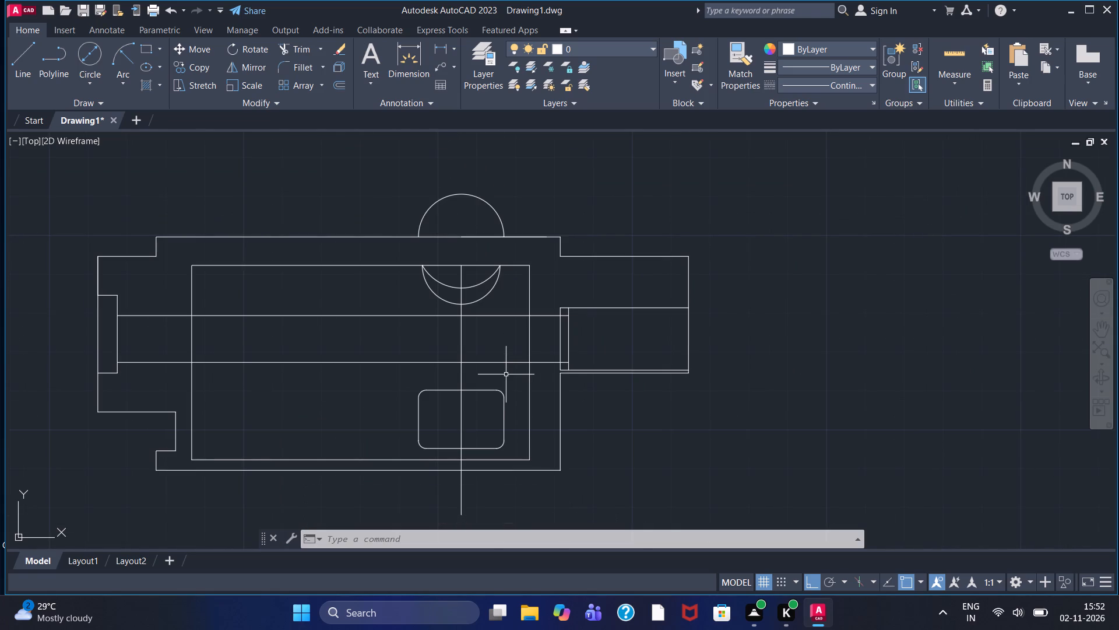
{"action": "scroll", "coordinate": [520, 420], "scroll_direction": "up", "scroll_amount": 1}
{"action": "scroll", "coordinate": [523, 405], "scroll_direction": "down", "scroll_amount": 1}
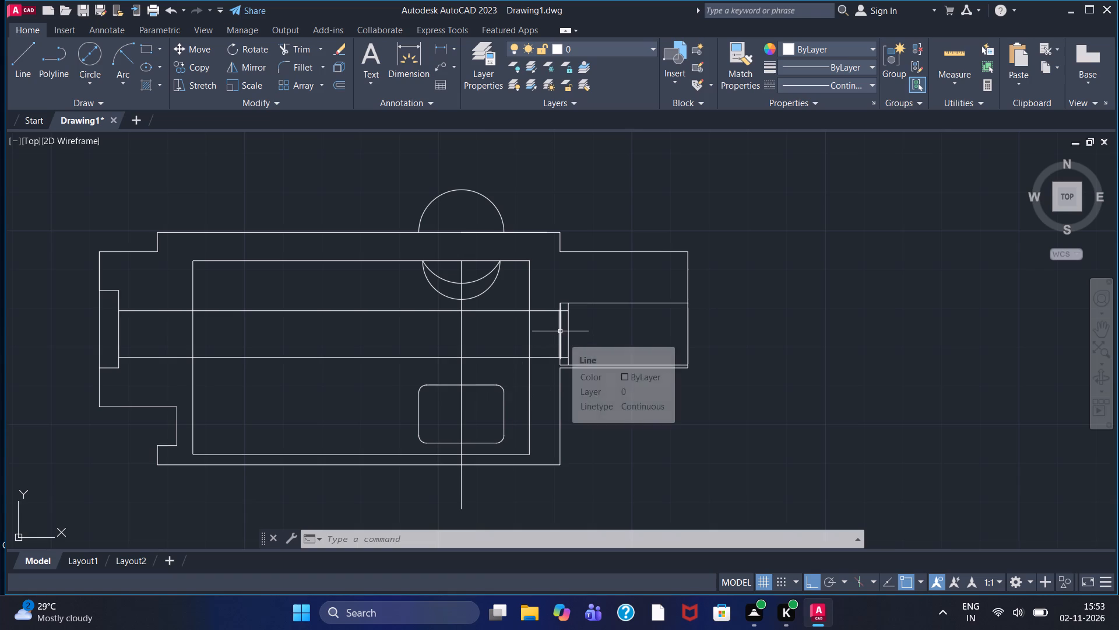
{"action": "left_click", "coordinate": [146, 81]}
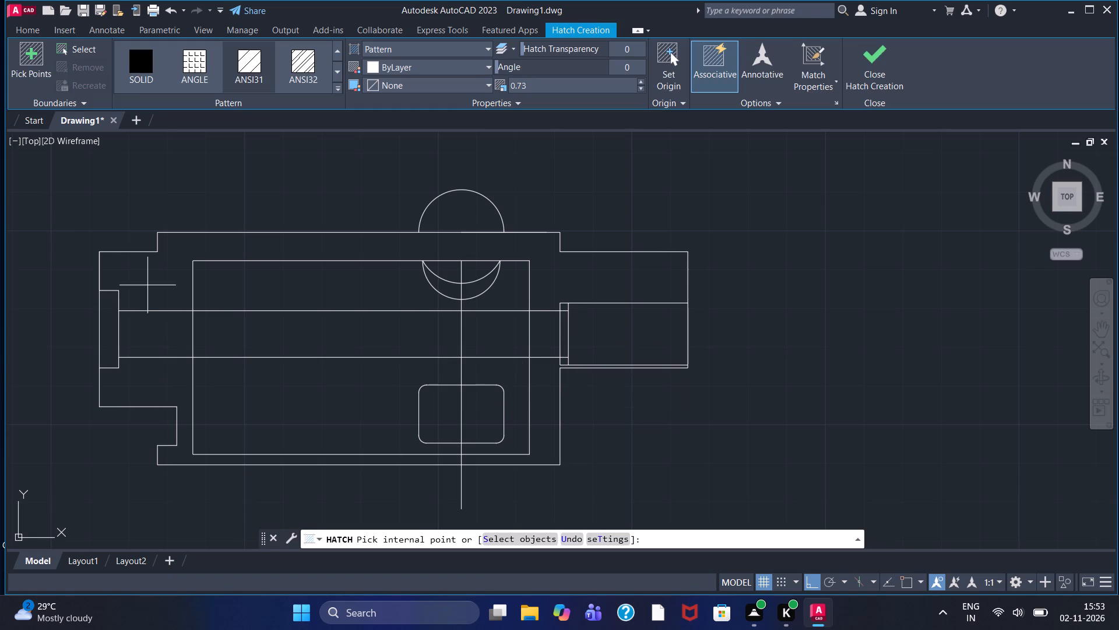
{"action": "left_click", "coordinate": [148, 269]}
{"action": "left_click", "coordinate": [137, 381]}
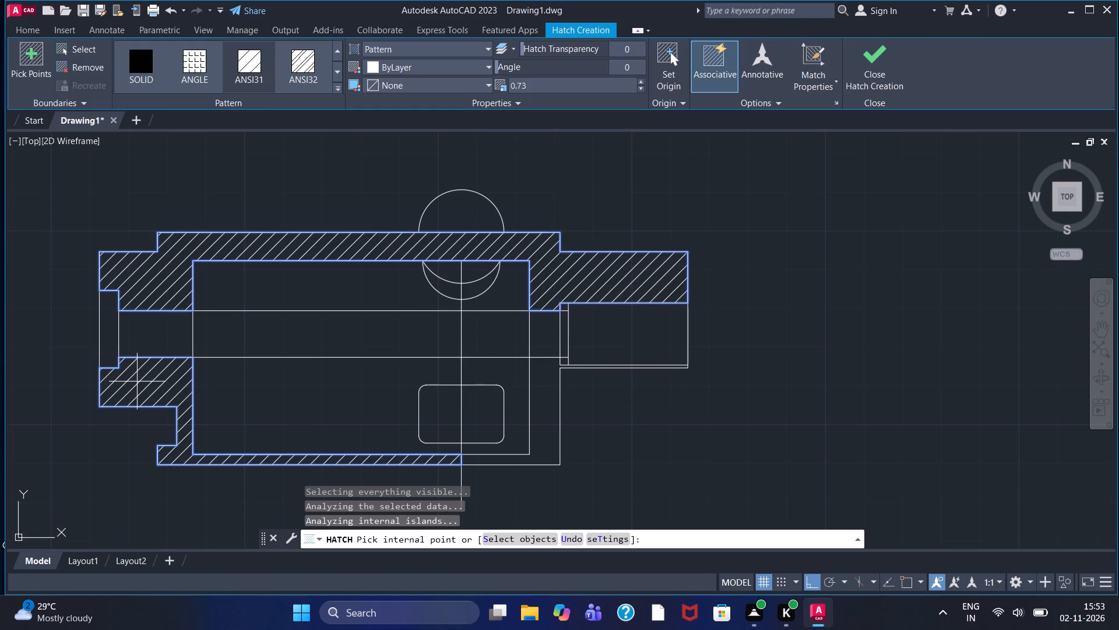
{"action": "left_click", "coordinate": [538, 454]}
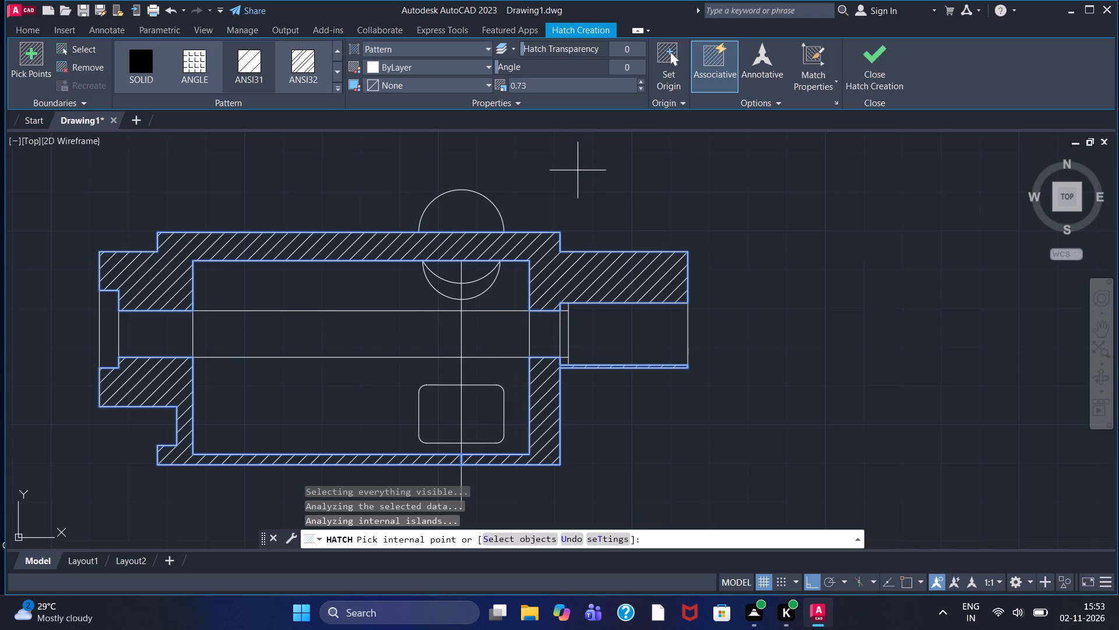
{"action": "left_click", "coordinate": [872, 64]}
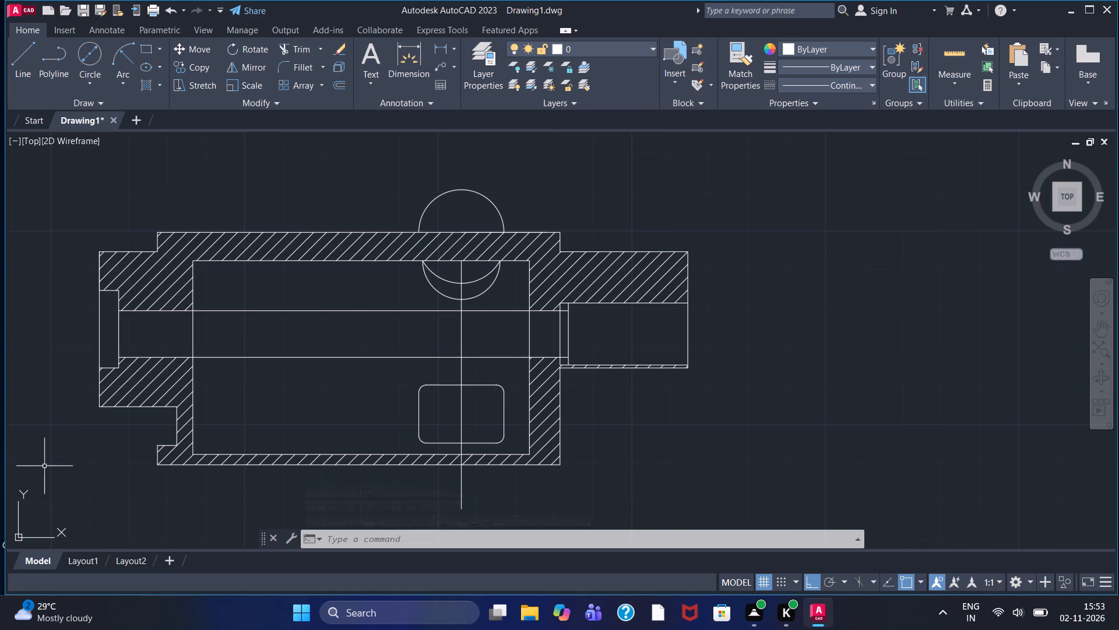
Add a horizontal linear dimension across the outline's top edge, placed above the upper arc.
{"action": "left_click", "coordinate": [435, 53]}
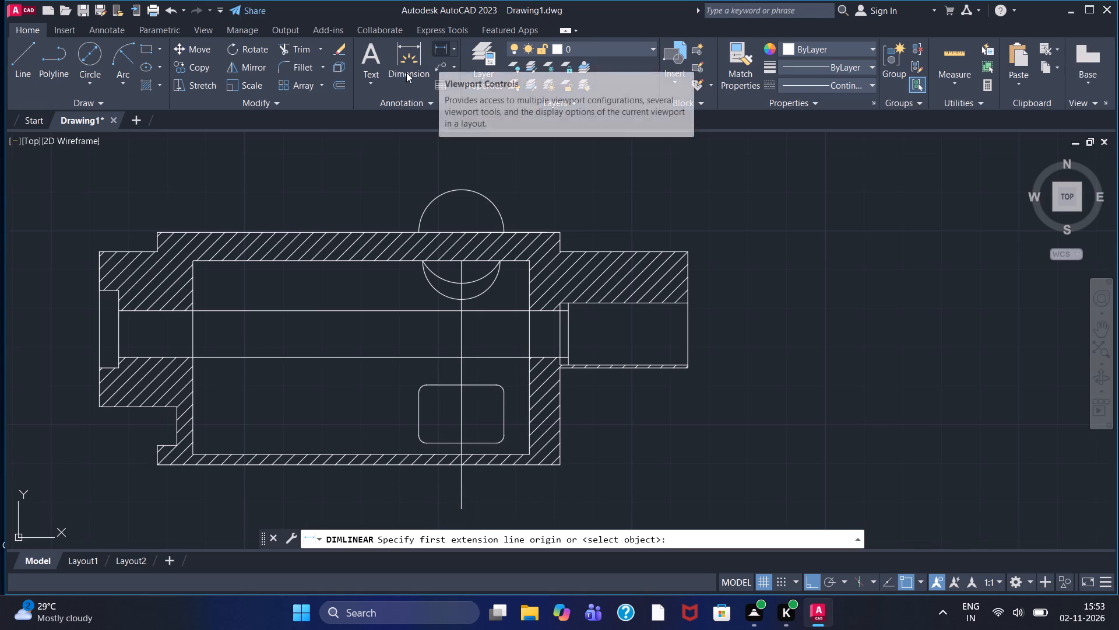
{"action": "left_click", "coordinate": [157, 233]}
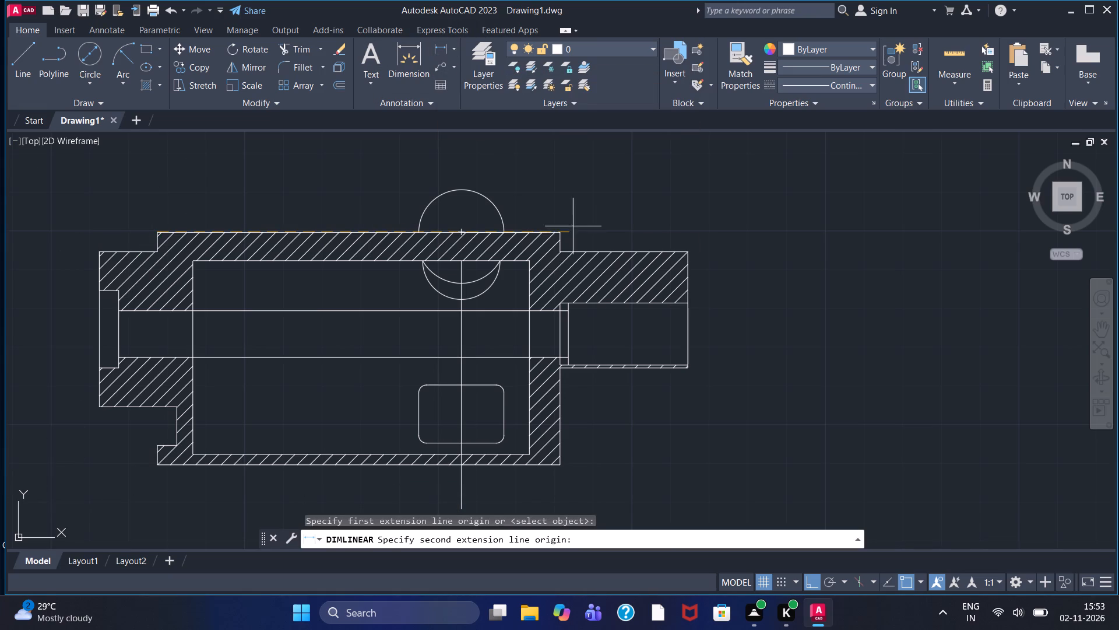
{"action": "left_click", "coordinate": [561, 232]}
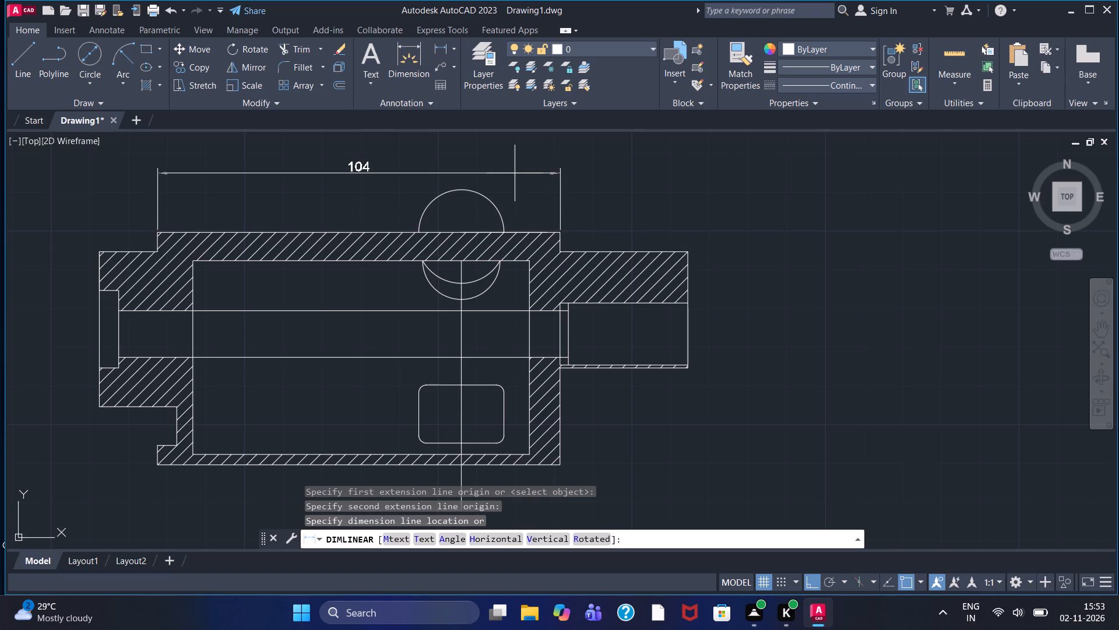
{"action": "left_click", "coordinate": [506, 154]}
Dimension the inner cavity's width between its top corners, placing the dimension line just below the overall top dimension.
{"action": "middle_click_drag", "start_coordinate": [506, 172], "coordinate": [566, 192]}
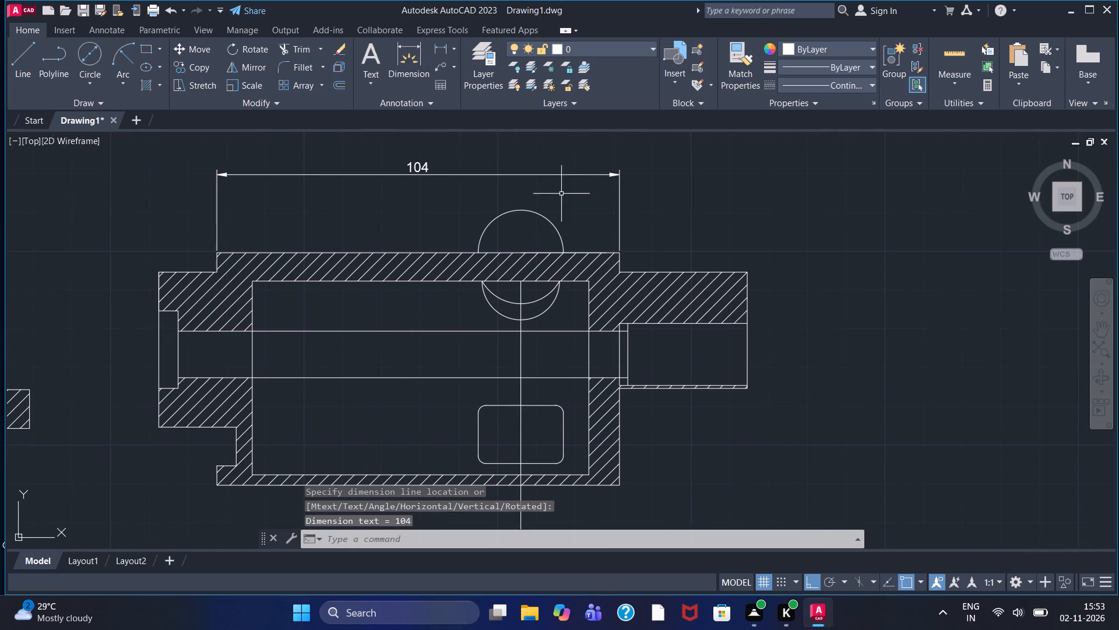
{"action": "scroll", "coordinate": [546, 198], "scroll_direction": "down", "scroll_amount": 1}
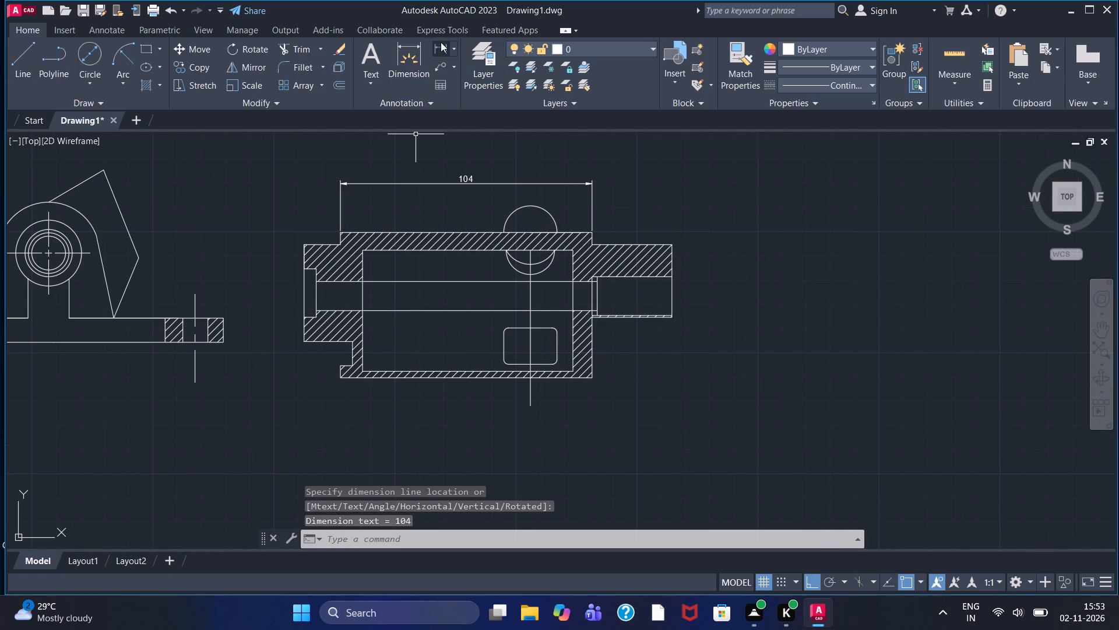
{"action": "left_click", "coordinate": [441, 42]}
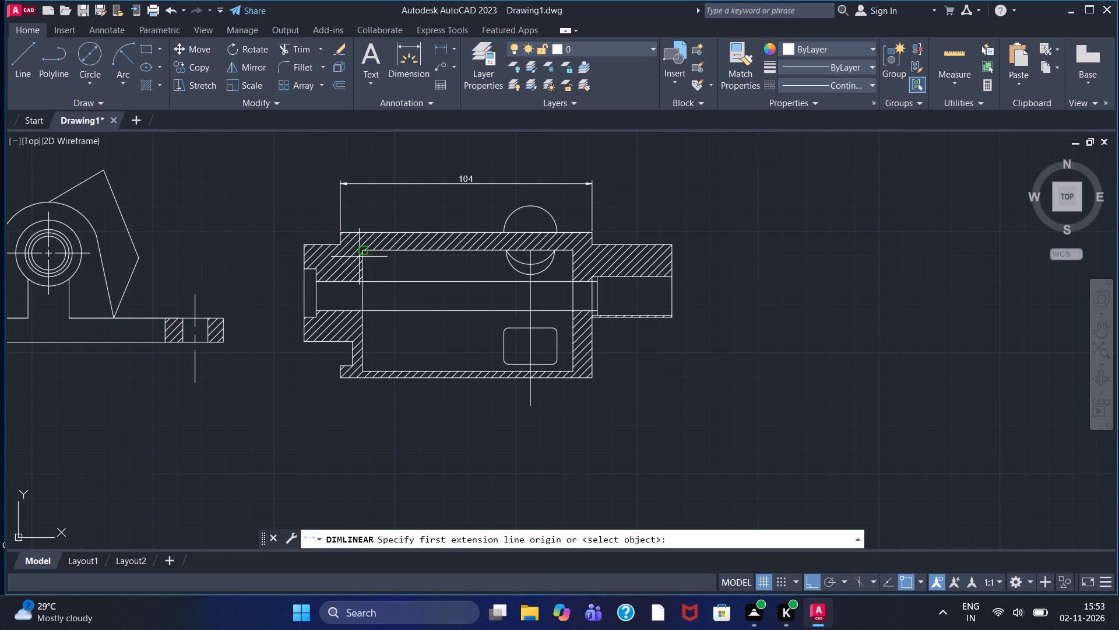
{"action": "left_click", "coordinate": [363, 250]}
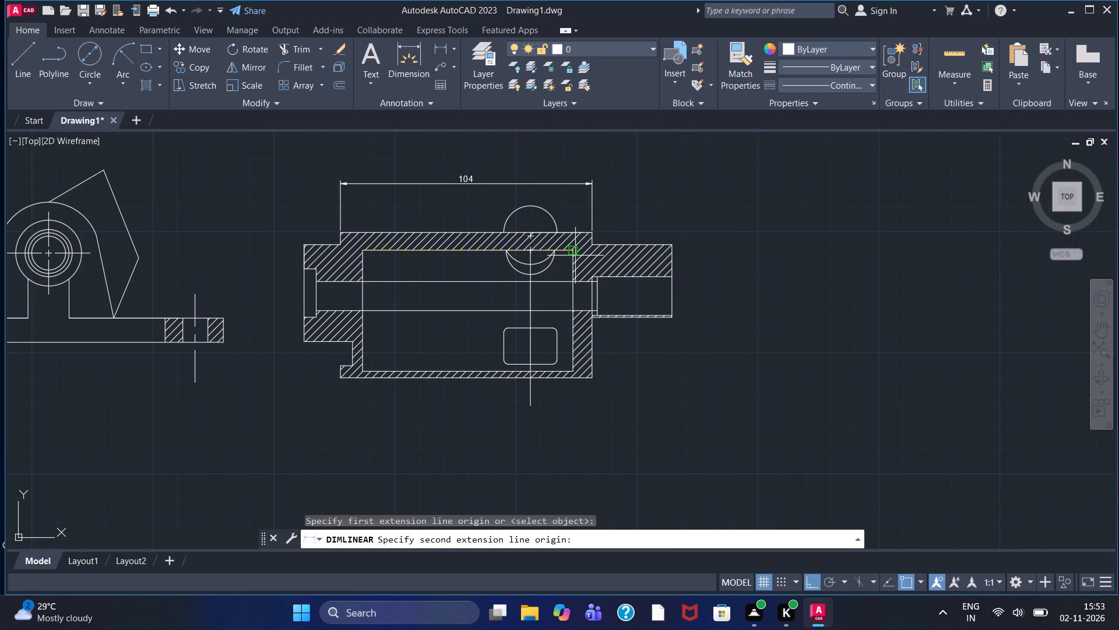
{"action": "left_click", "coordinate": [575, 256]}
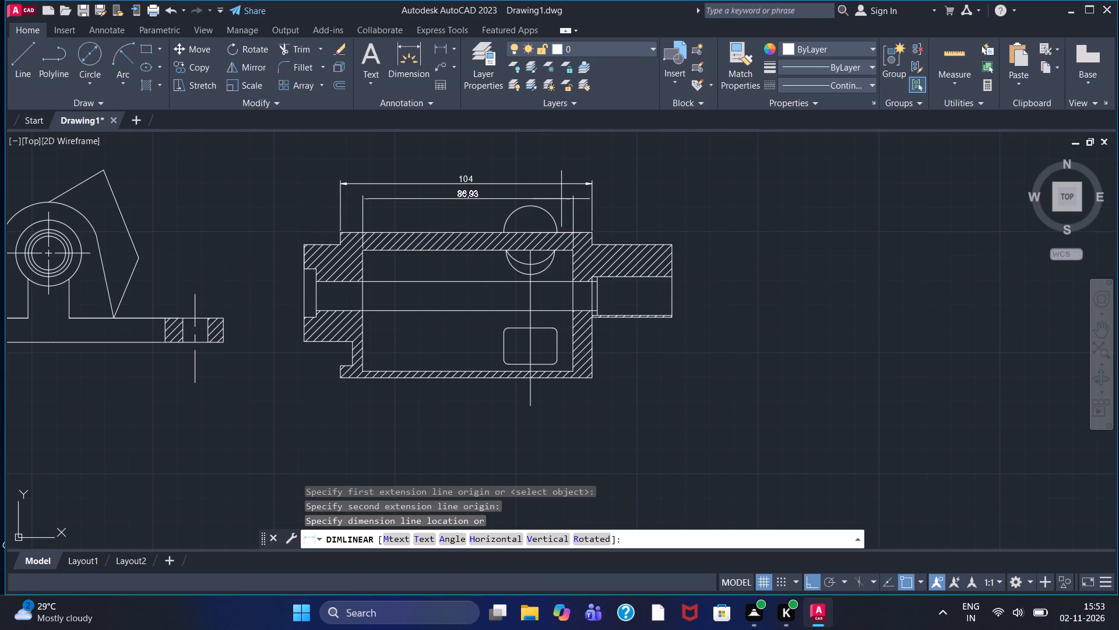
{"action": "left_click", "coordinate": [561, 199]}
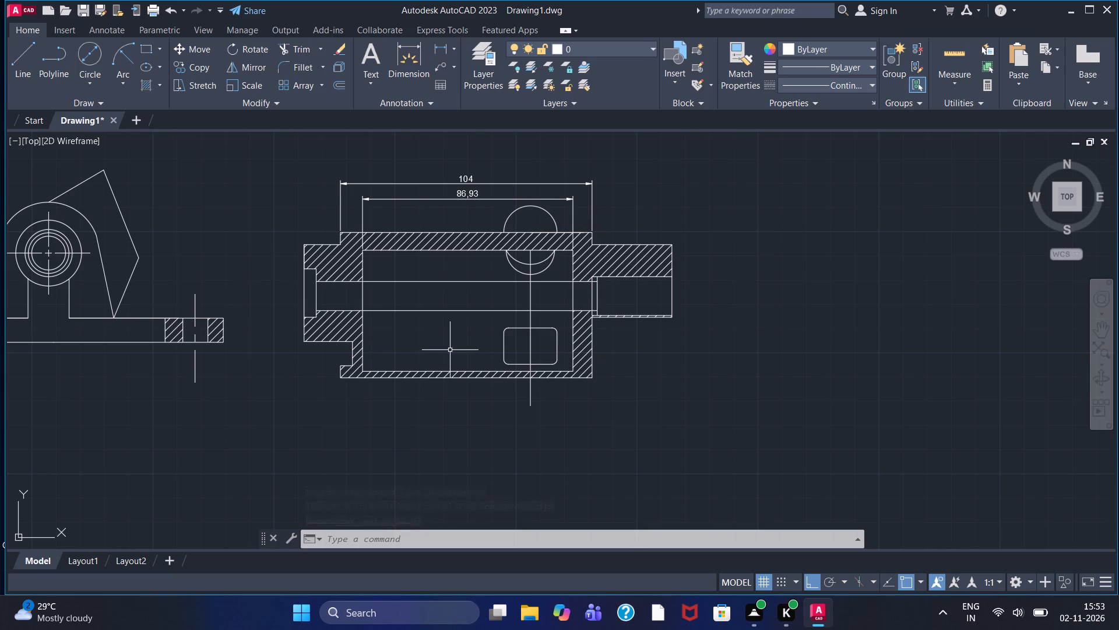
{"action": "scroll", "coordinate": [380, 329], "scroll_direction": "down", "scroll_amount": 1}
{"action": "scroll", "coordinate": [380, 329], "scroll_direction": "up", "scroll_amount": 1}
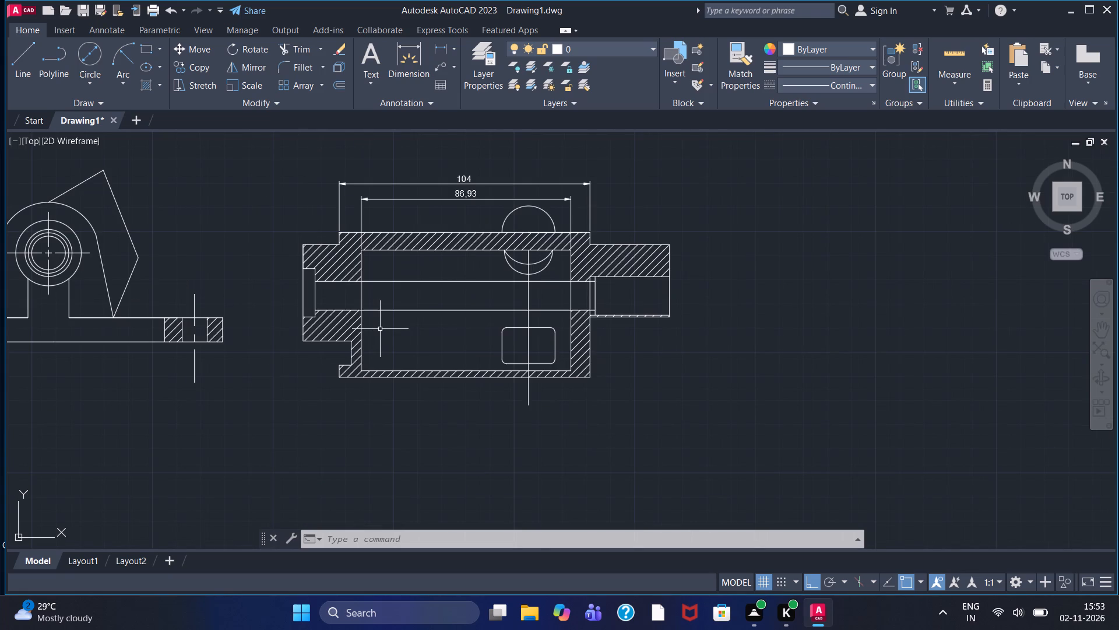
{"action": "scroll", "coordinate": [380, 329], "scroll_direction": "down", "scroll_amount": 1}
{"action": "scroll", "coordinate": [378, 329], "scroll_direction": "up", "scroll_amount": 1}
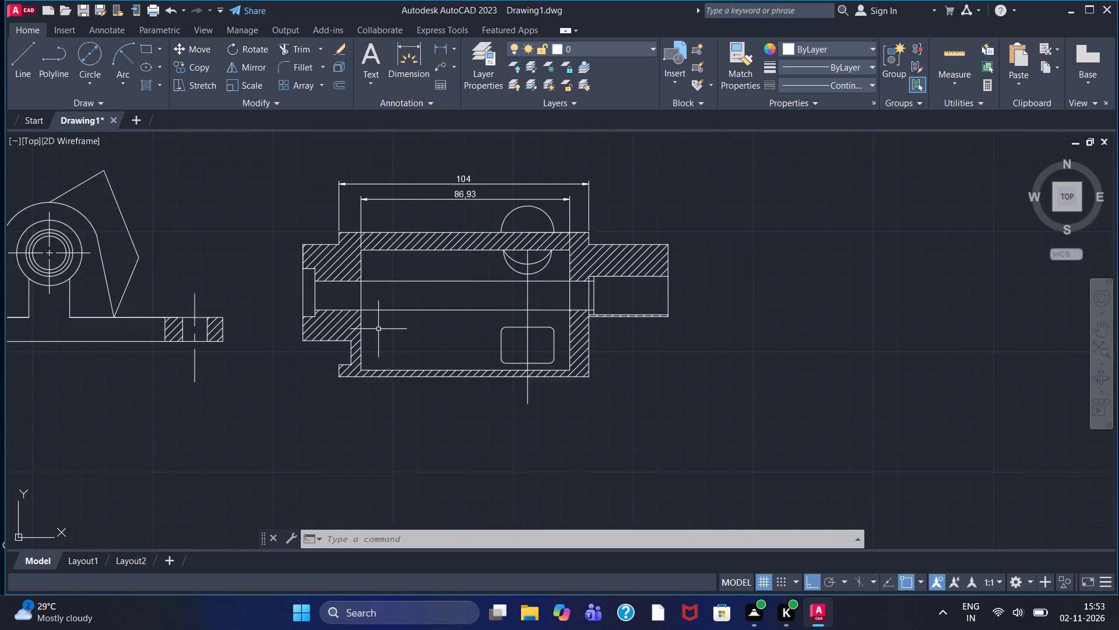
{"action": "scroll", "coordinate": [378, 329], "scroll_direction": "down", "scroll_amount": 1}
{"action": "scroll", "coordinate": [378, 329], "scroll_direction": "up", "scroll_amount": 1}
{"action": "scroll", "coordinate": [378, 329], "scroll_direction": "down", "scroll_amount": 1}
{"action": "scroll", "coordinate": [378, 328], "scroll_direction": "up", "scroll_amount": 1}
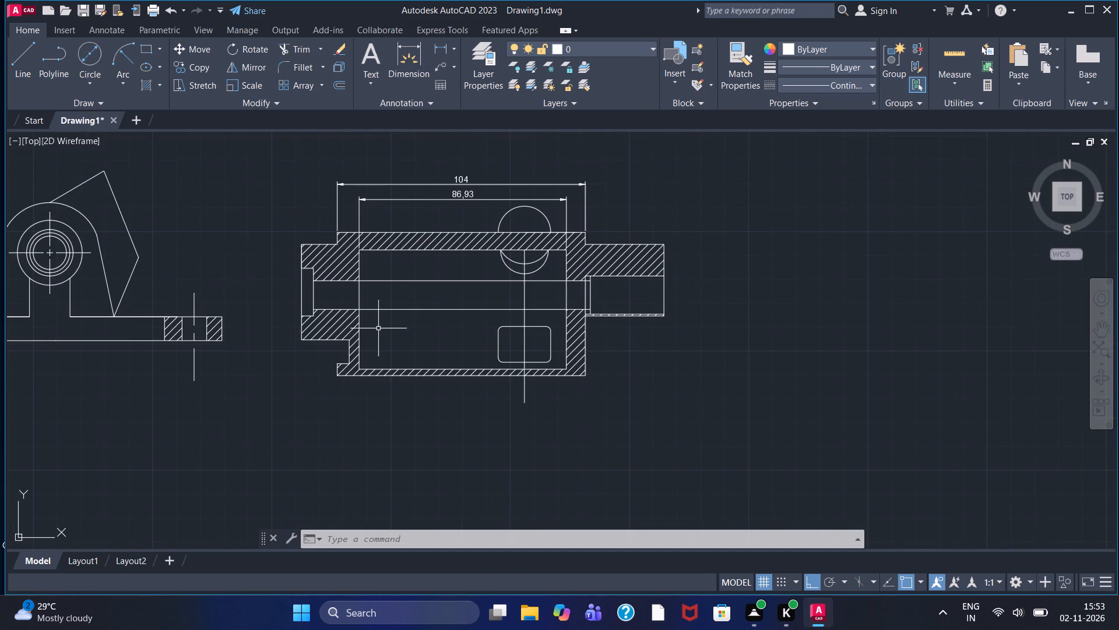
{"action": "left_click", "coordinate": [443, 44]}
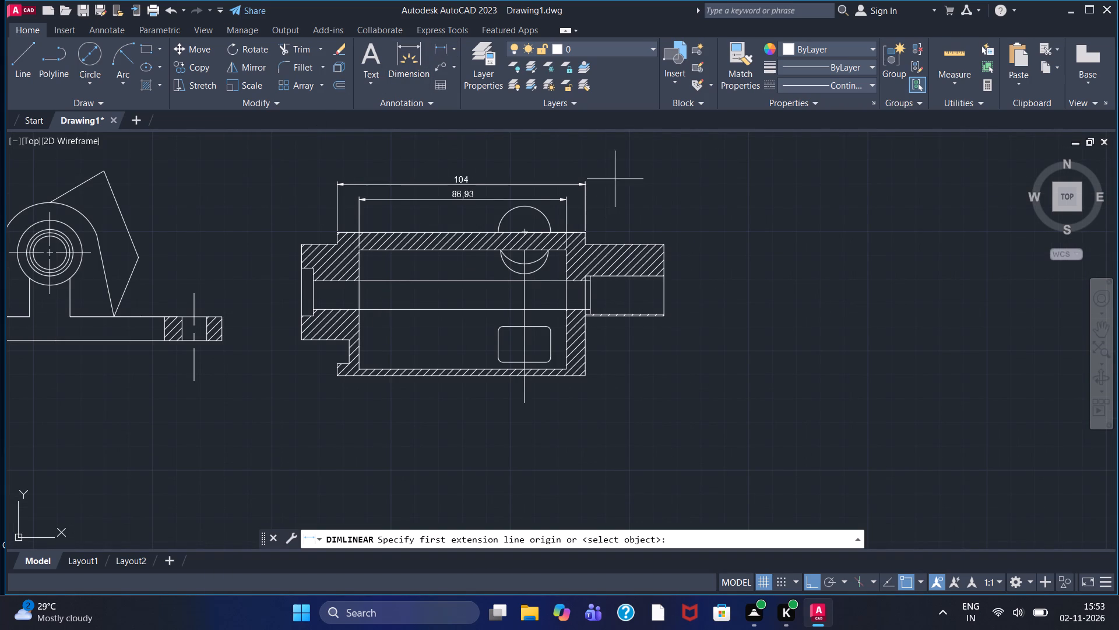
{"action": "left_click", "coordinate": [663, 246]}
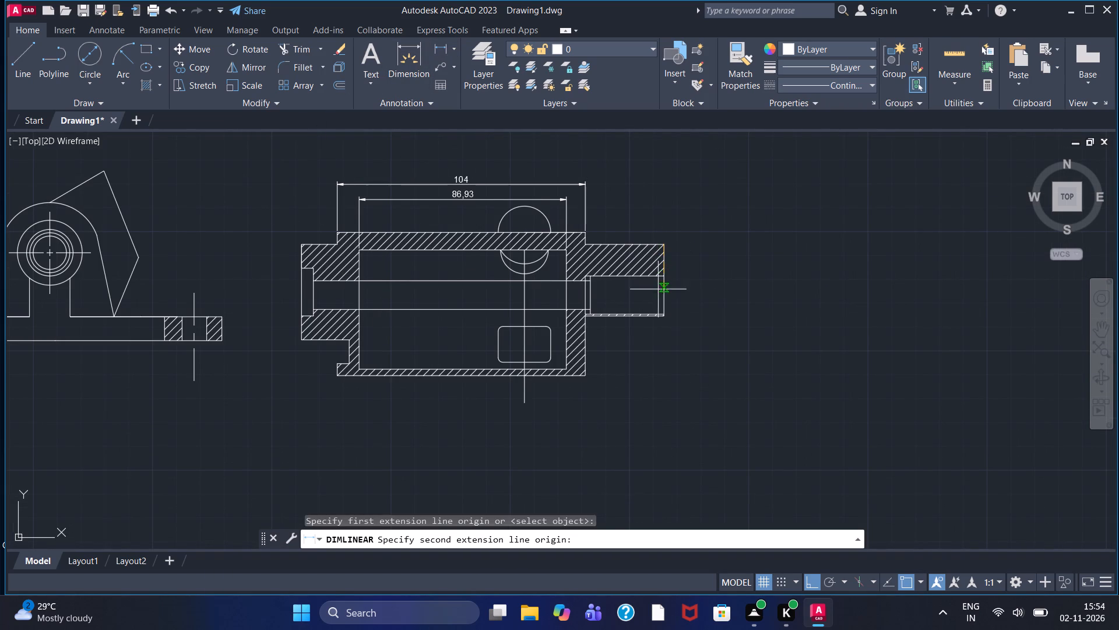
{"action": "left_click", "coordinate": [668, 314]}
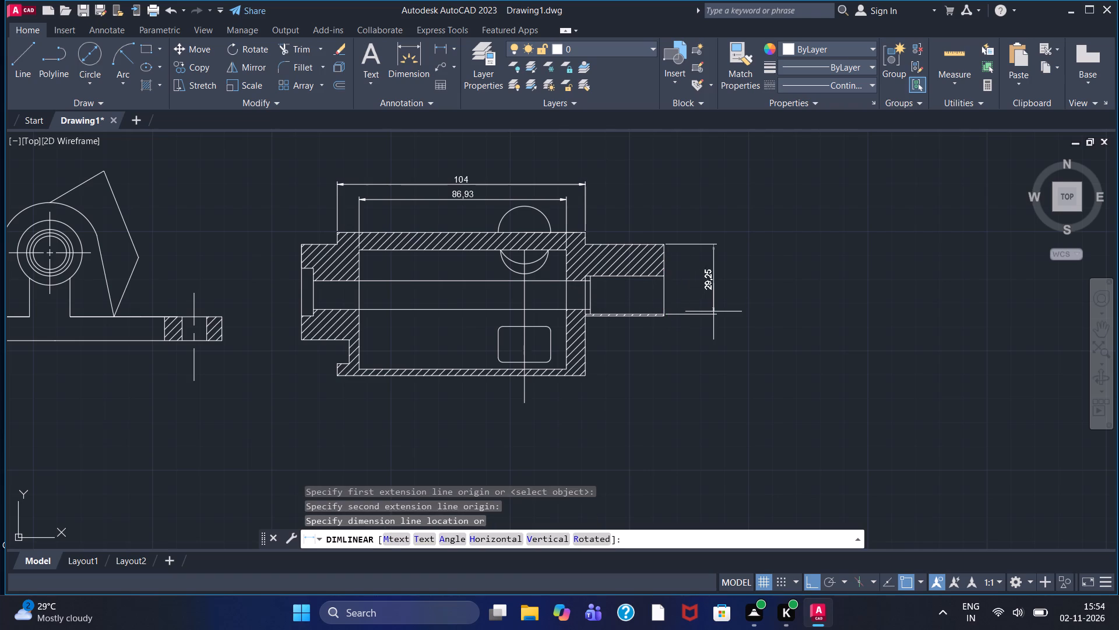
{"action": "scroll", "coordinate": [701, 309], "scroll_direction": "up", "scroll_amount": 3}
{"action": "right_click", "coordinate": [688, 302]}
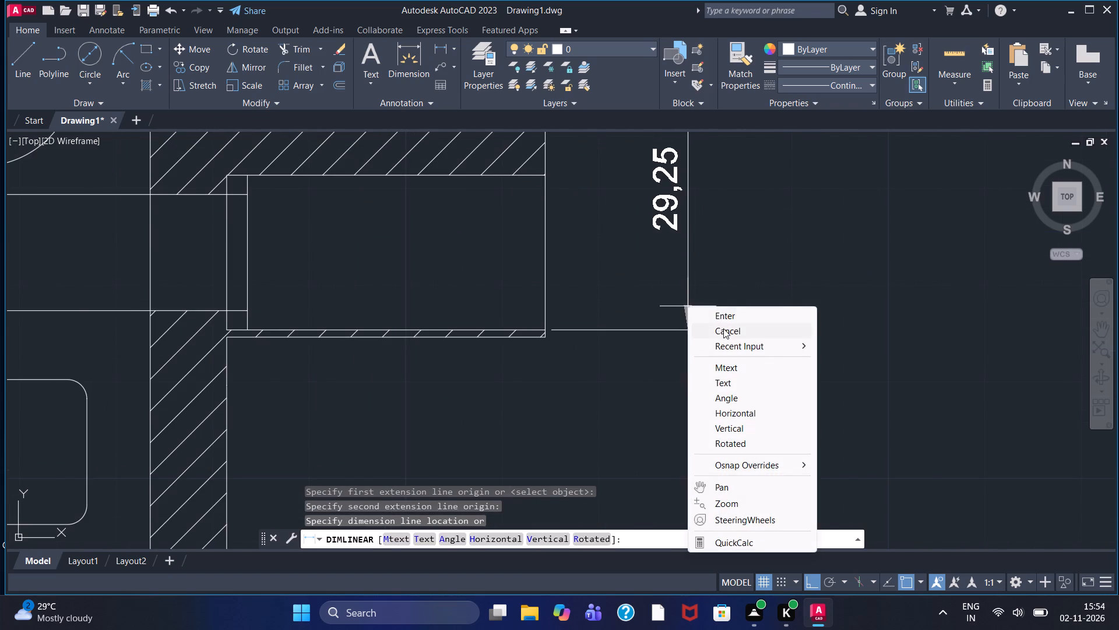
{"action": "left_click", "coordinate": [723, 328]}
Add a vertical linear dimension for the full height of the right extension's end face, placed to its right.
{"action": "middle_click_drag", "start_coordinate": [614, 285], "coordinate": [618, 351]}
{"action": "middle_click_drag", "start_coordinate": [619, 382], "coordinate": [627, 429]}
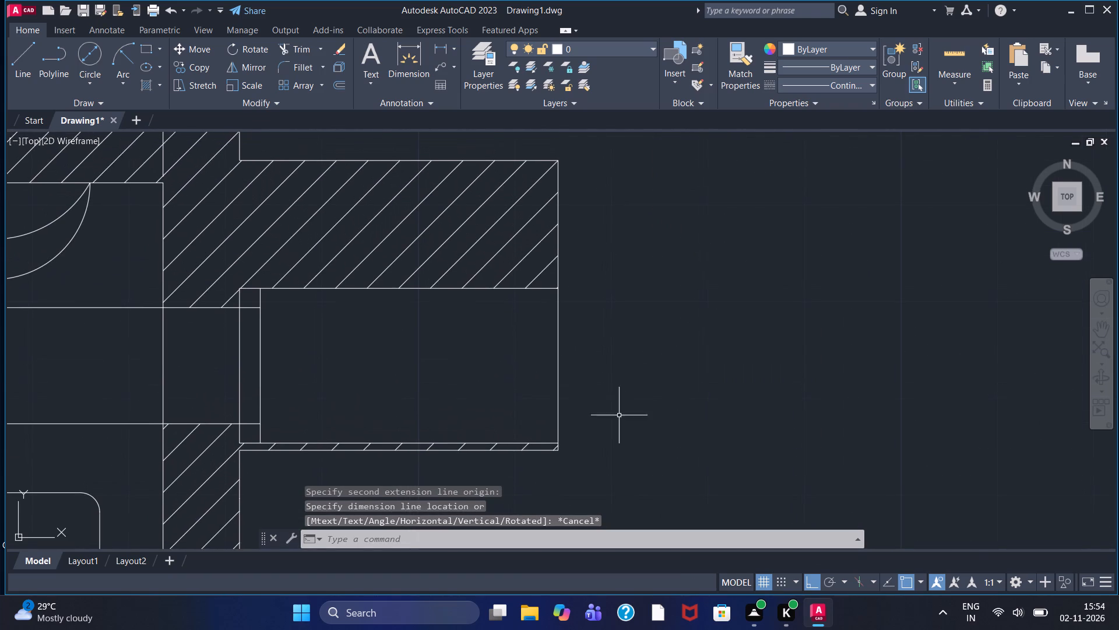
{"action": "left_click", "coordinate": [438, 47]}
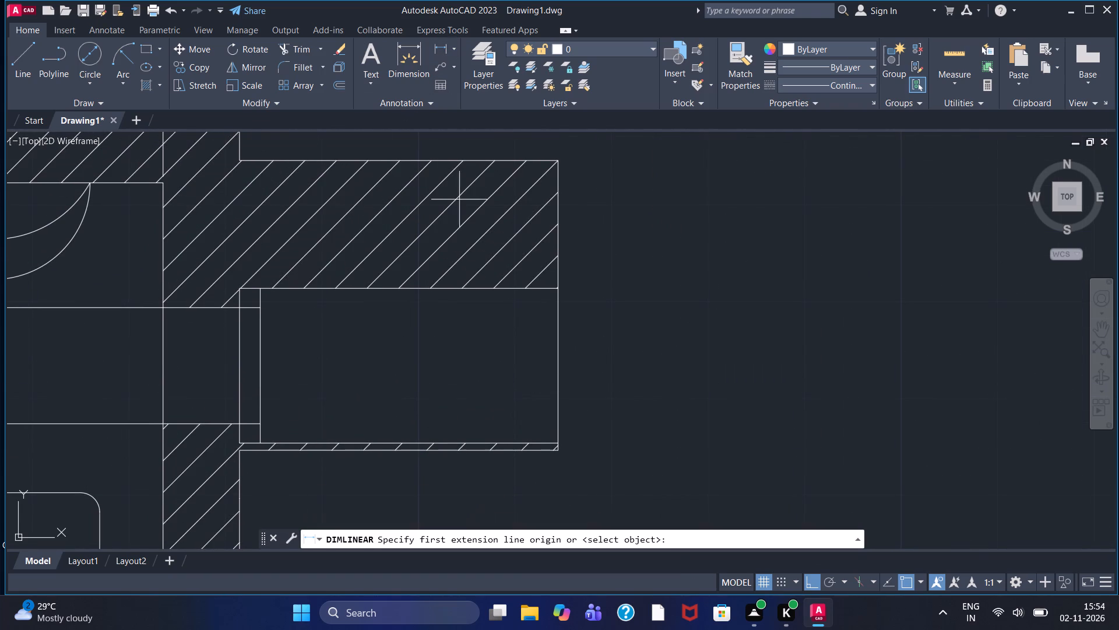
{"action": "left_click", "coordinate": [559, 163]}
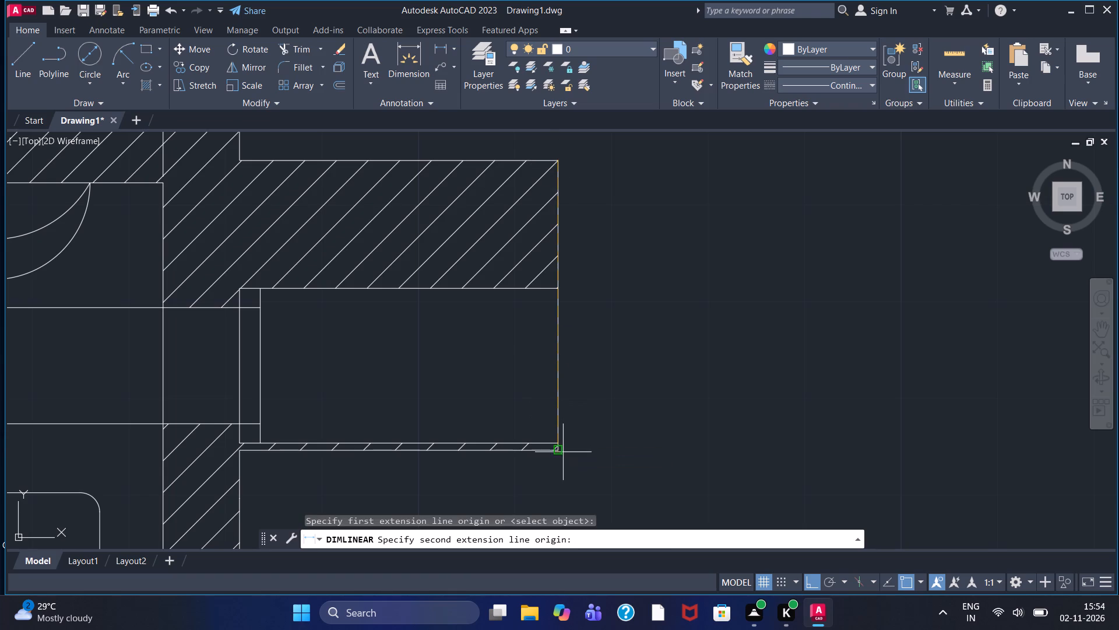
{"action": "left_click", "coordinate": [558, 452]}
{"action": "left_click", "coordinate": [678, 432]}
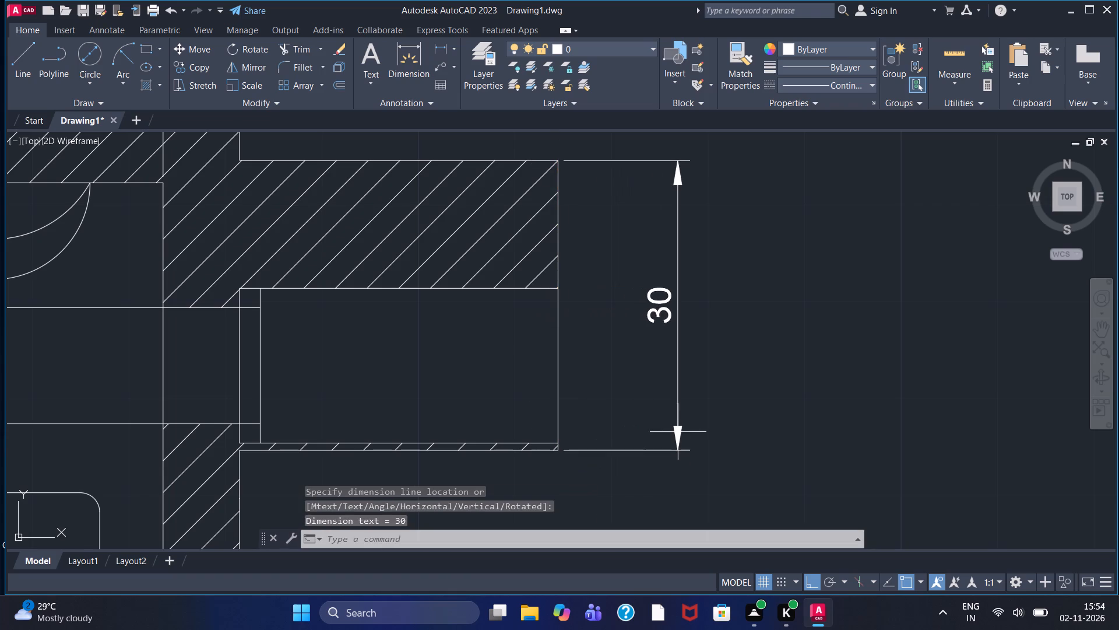
Dimension the rounded rectangle's width between its vertical sides, placing the dimension line inside the rectangle.
{"action": "scroll", "coordinate": [564, 324], "scroll_direction": "down", "scroll_amount": 1}
{"action": "scroll", "coordinate": [522, 286], "scroll_direction": "down", "scroll_amount": 1}
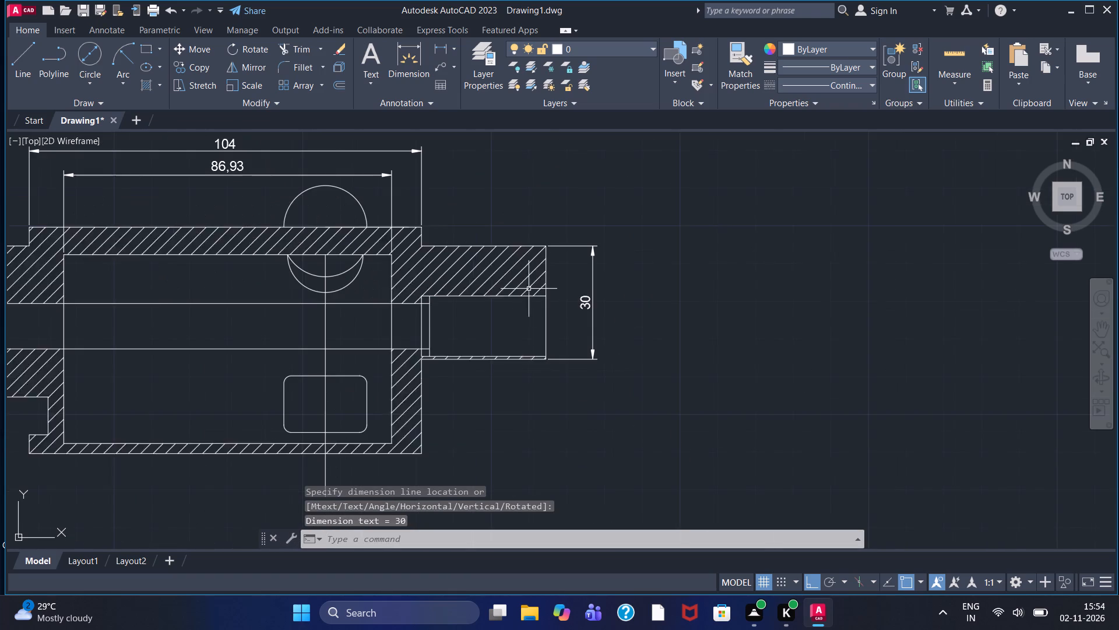
{"action": "scroll", "coordinate": [435, 302], "scroll_direction": "down", "scroll_amount": 1}
{"action": "middle_click_drag", "start_coordinate": [119, 280], "coordinate": [230, 244]}
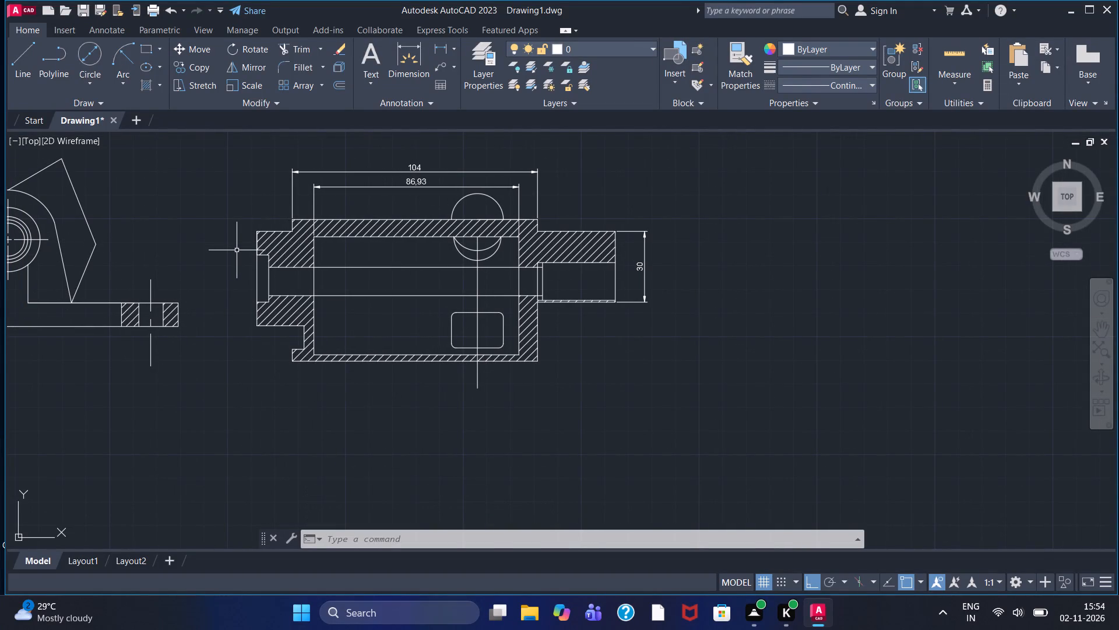
{"action": "left_click", "coordinate": [439, 48]}
{"action": "scroll", "coordinate": [469, 288], "scroll_direction": "up", "scroll_amount": 1}
{"action": "left_click", "coordinate": [441, 356]}
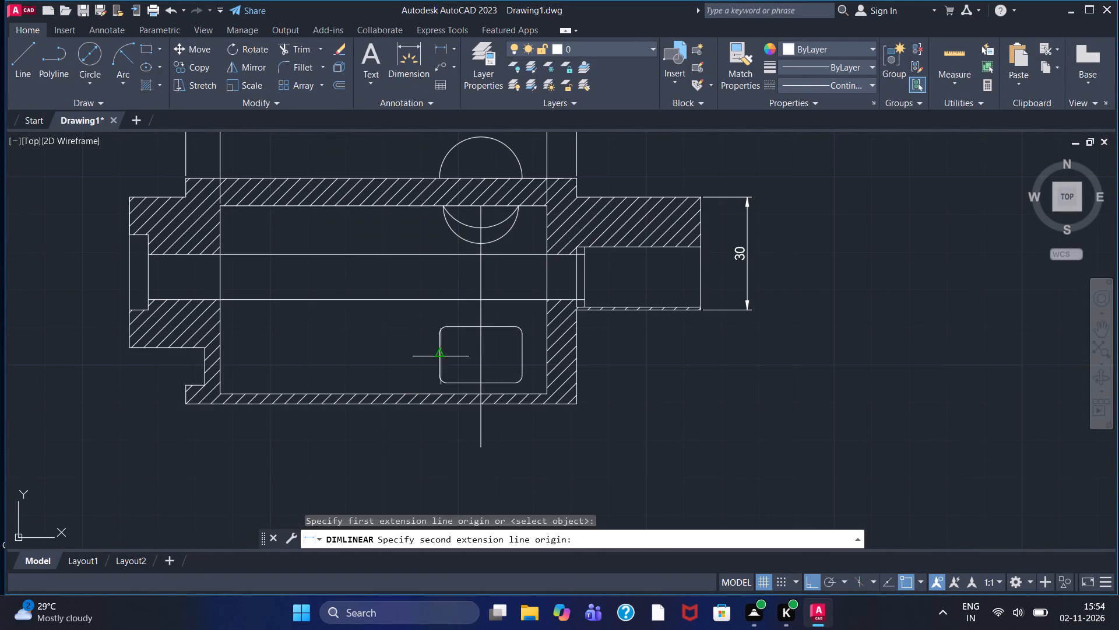
{"action": "left_click", "coordinate": [525, 358]}
{"action": "left_click", "coordinate": [512, 359]}
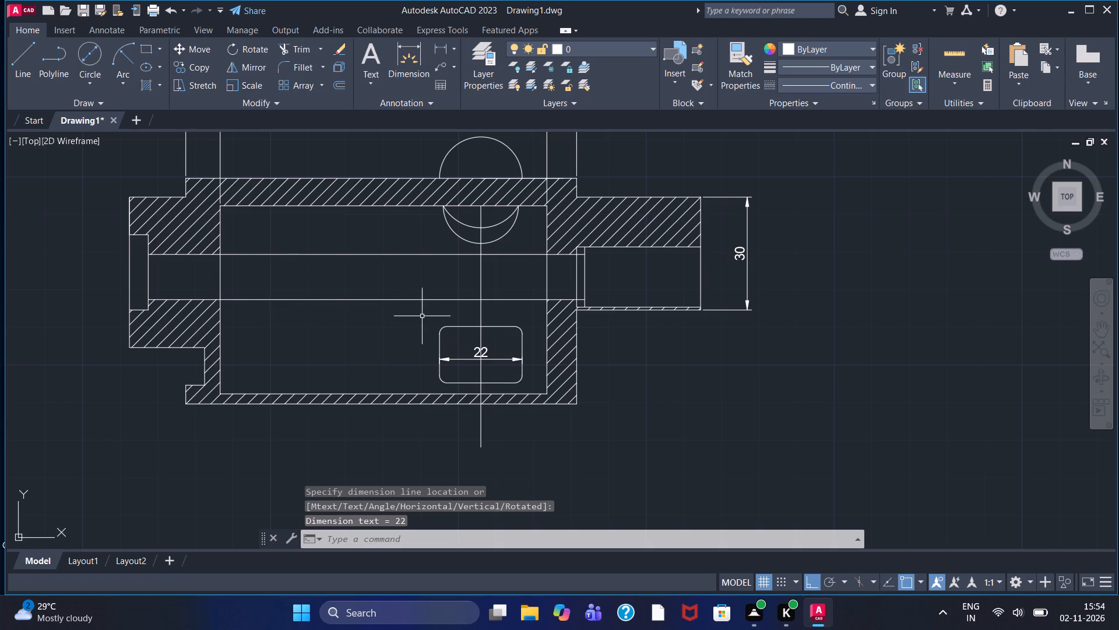
Add a horizontal linear dimension to the short ledge at the body's lower-left notch, placing the dimension line inside the notch.
{"action": "middle_click_drag", "start_coordinate": [420, 265], "coordinate": [371, 316]}
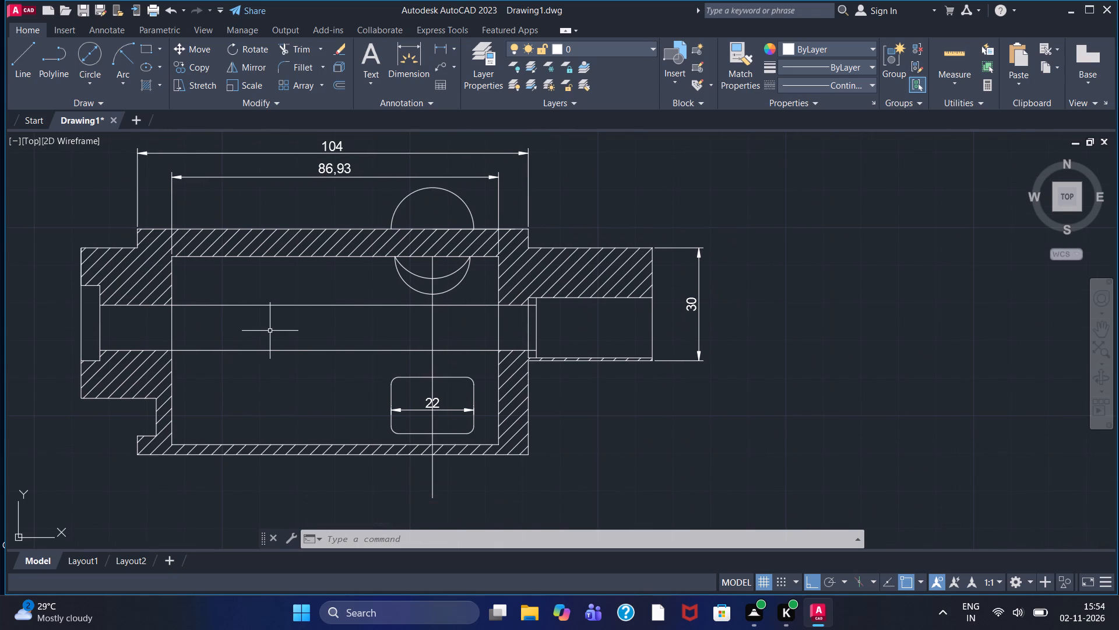
{"action": "scroll", "coordinate": [175, 412], "scroll_direction": "up", "scroll_amount": 2}
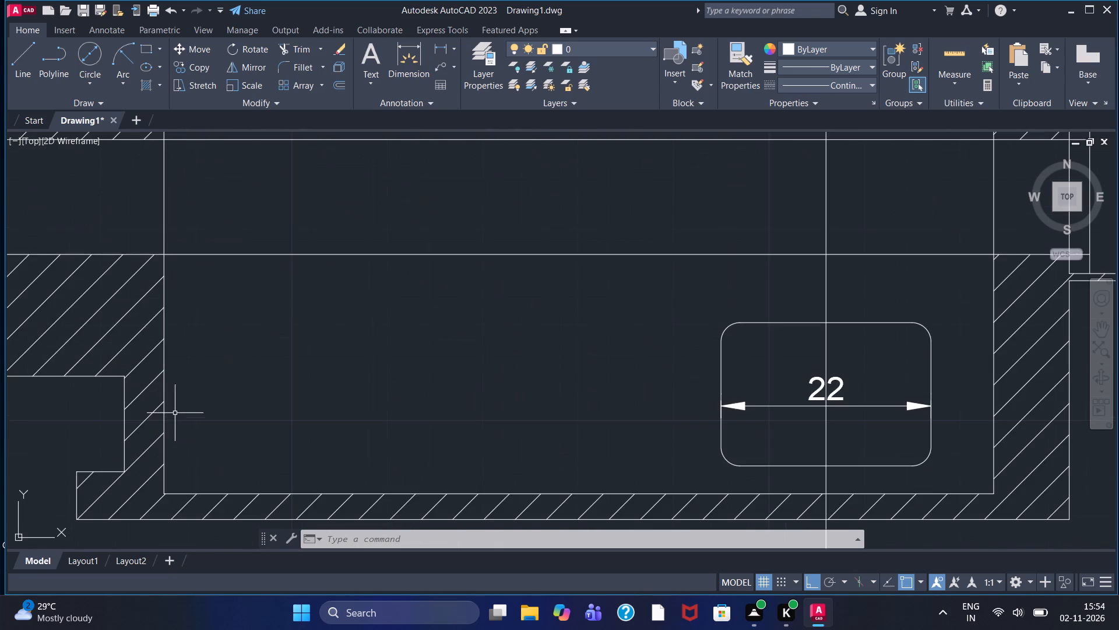
{"action": "middle_click_drag", "start_coordinate": [212, 413], "coordinate": [292, 325]}
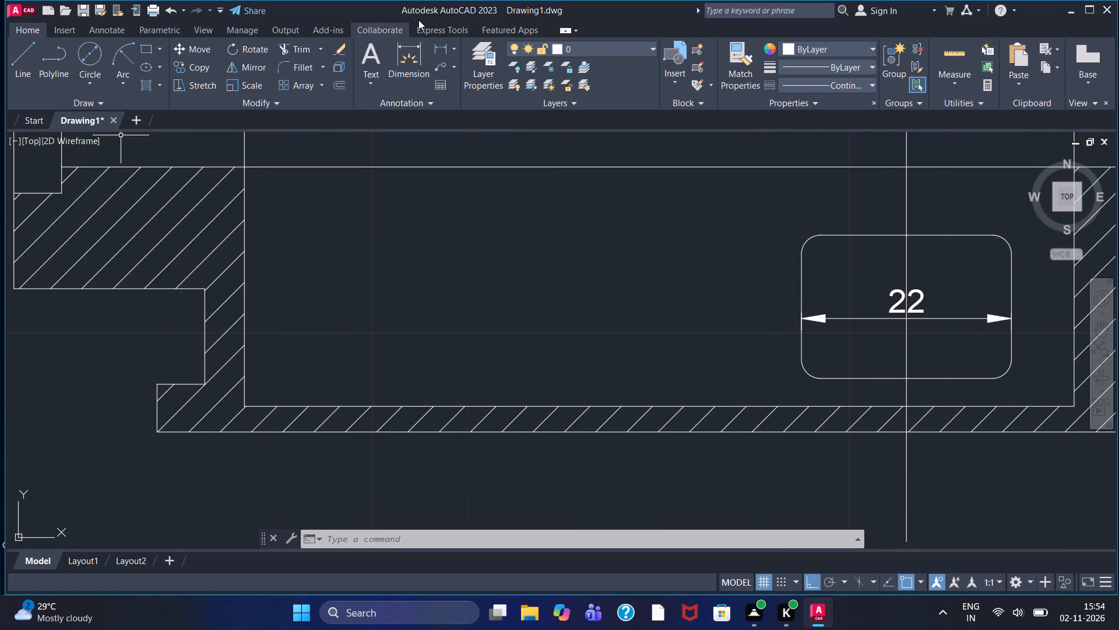
{"action": "left_click", "coordinate": [438, 50]}
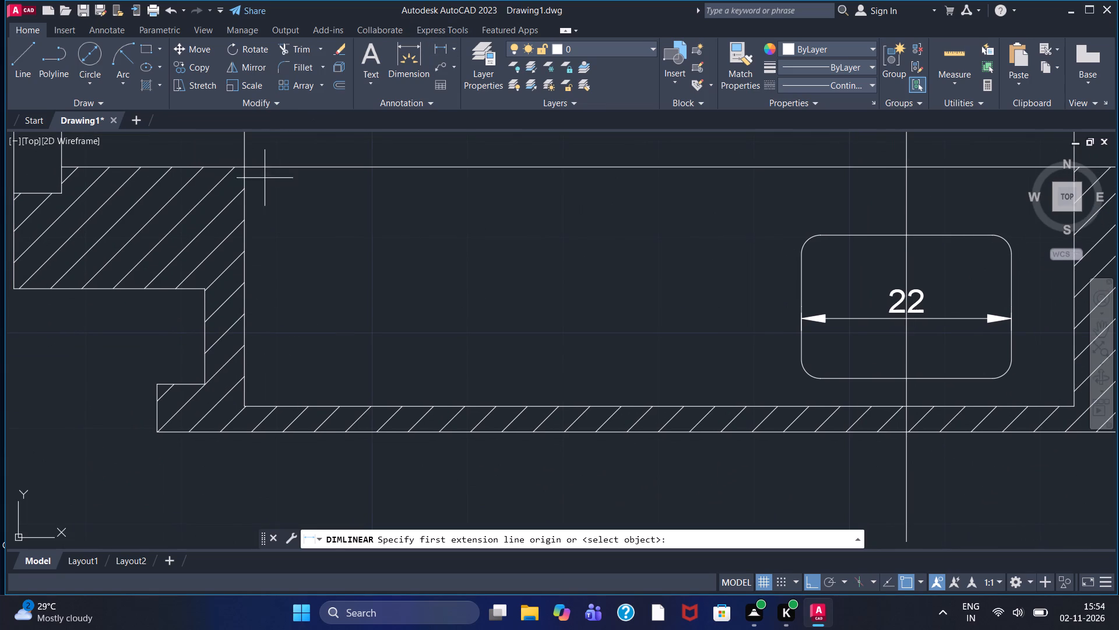
{"action": "left_click", "coordinate": [159, 388]}
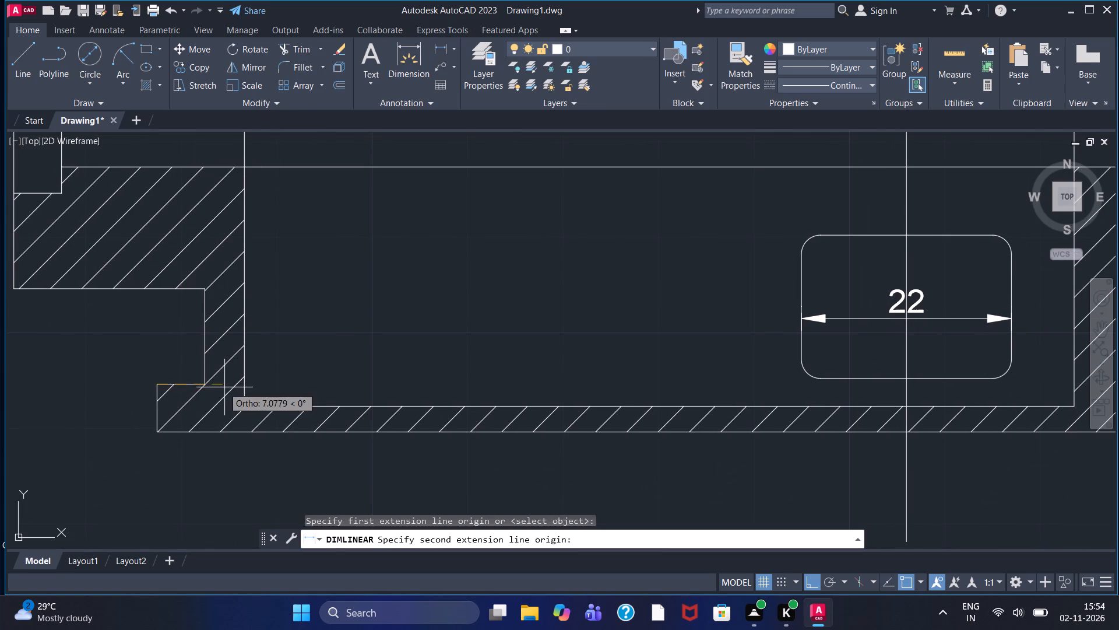
{"action": "left_click", "coordinate": [202, 387]}
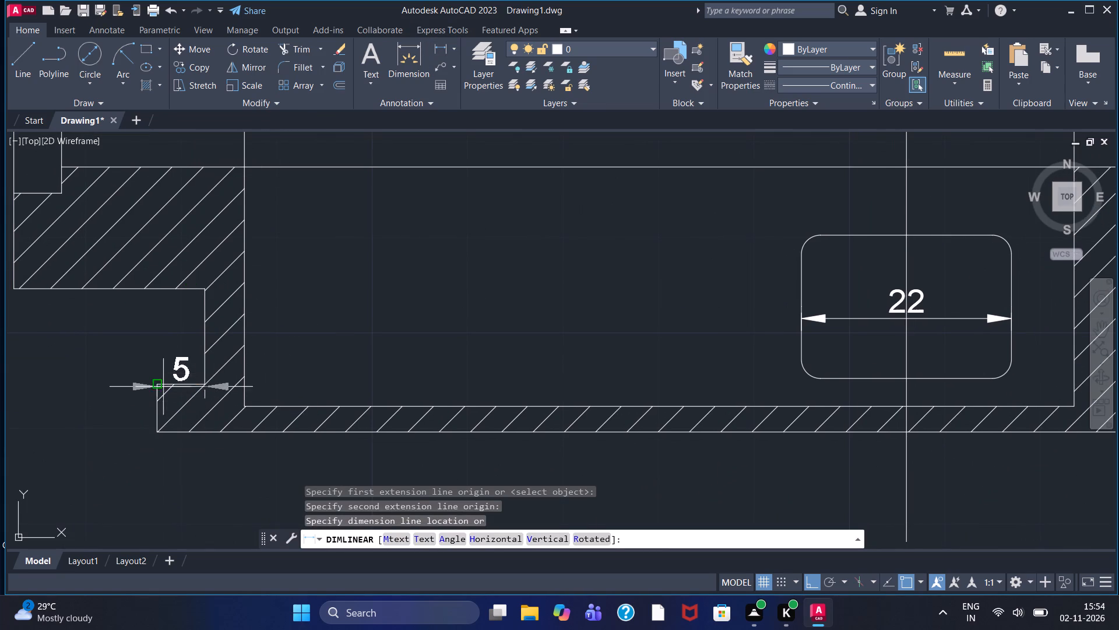
{"action": "left_click", "coordinate": [160, 352]}
Add a vertical linear dimension for the full height of the left extension's end face, placed to its left.
{"action": "scroll", "coordinate": [160, 351], "scroll_direction": "down", "scroll_amount": 1}
{"action": "middle_click_drag", "start_coordinate": [162, 317], "coordinate": [231, 313]}
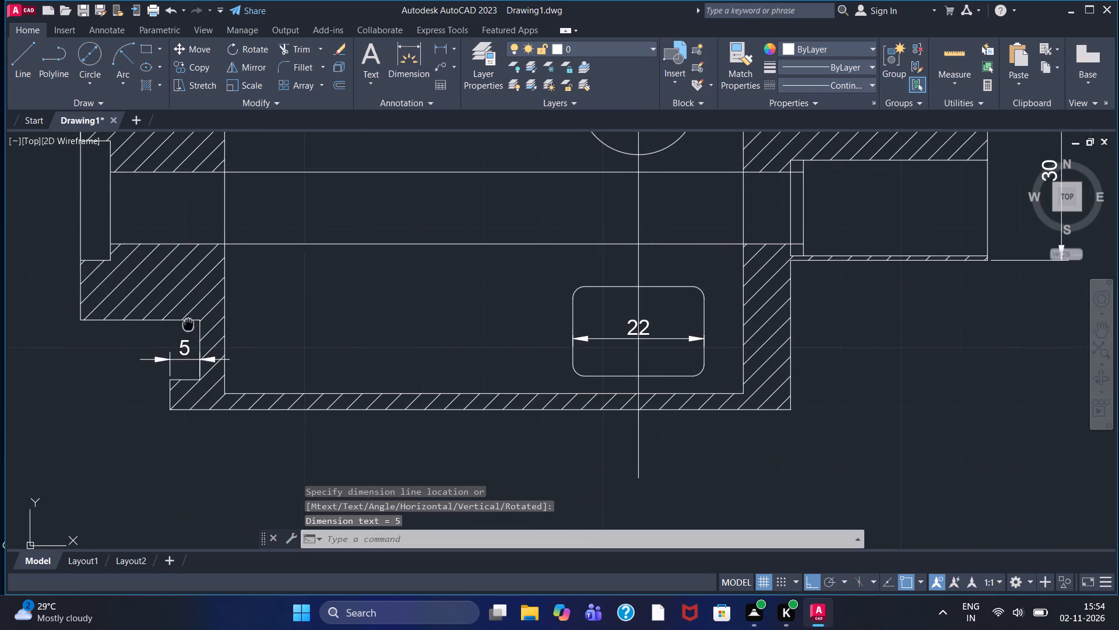
{"action": "middle_click_drag", "start_coordinate": [231, 313], "coordinate": [275, 304]}
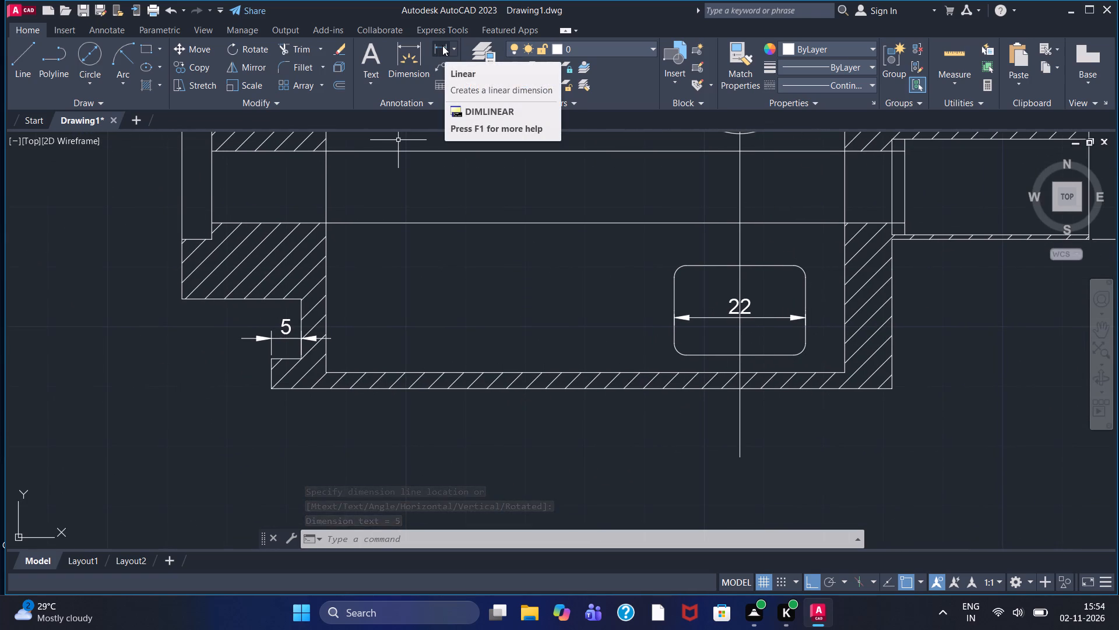
{"action": "left_click", "coordinate": [442, 45]}
{"action": "scroll", "coordinate": [167, 201], "scroll_direction": "down", "scroll_amount": 1}
{"action": "middle_click_drag", "start_coordinate": [167, 203], "coordinate": [176, 288]}
{"action": "left_click", "coordinate": [184, 198]}
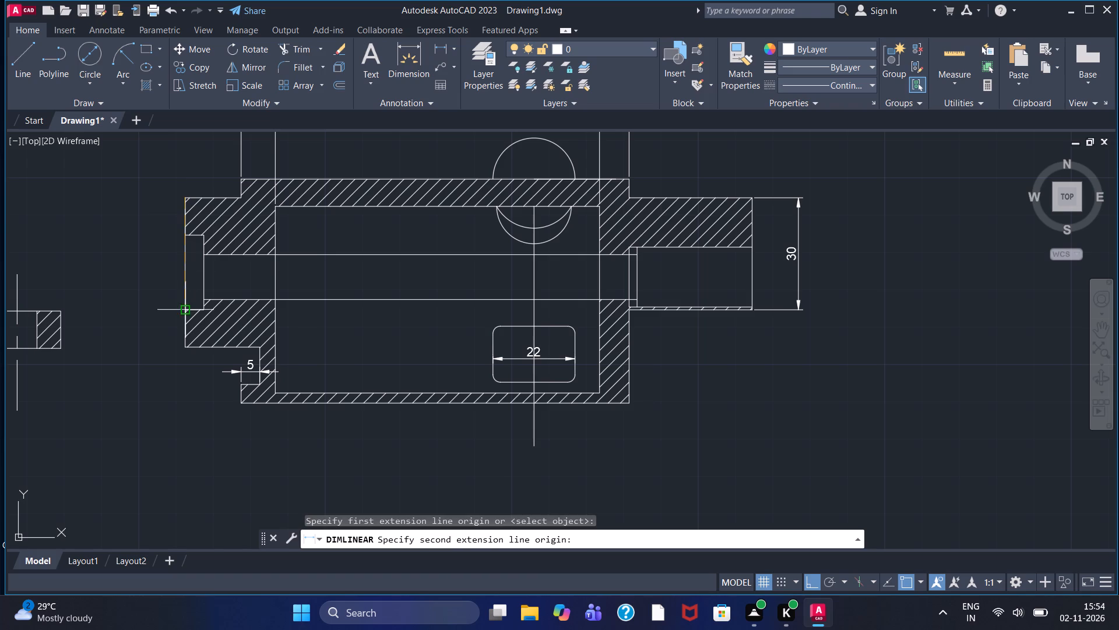
{"action": "left_click", "coordinate": [186, 346]}
{"action": "left_click", "coordinate": [142, 303]}
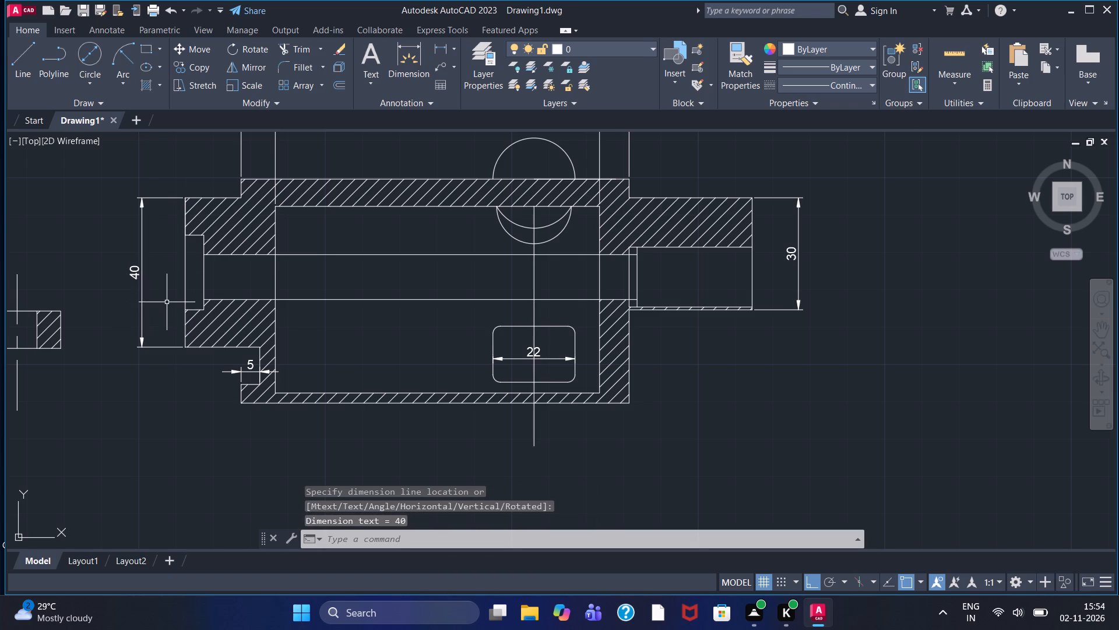
Dimension the height of the counterbore opening on the left end face, placing it between the face and the full-height dimension.
{"action": "left_click", "coordinate": [444, 45]}
{"action": "left_click", "coordinate": [188, 237]}
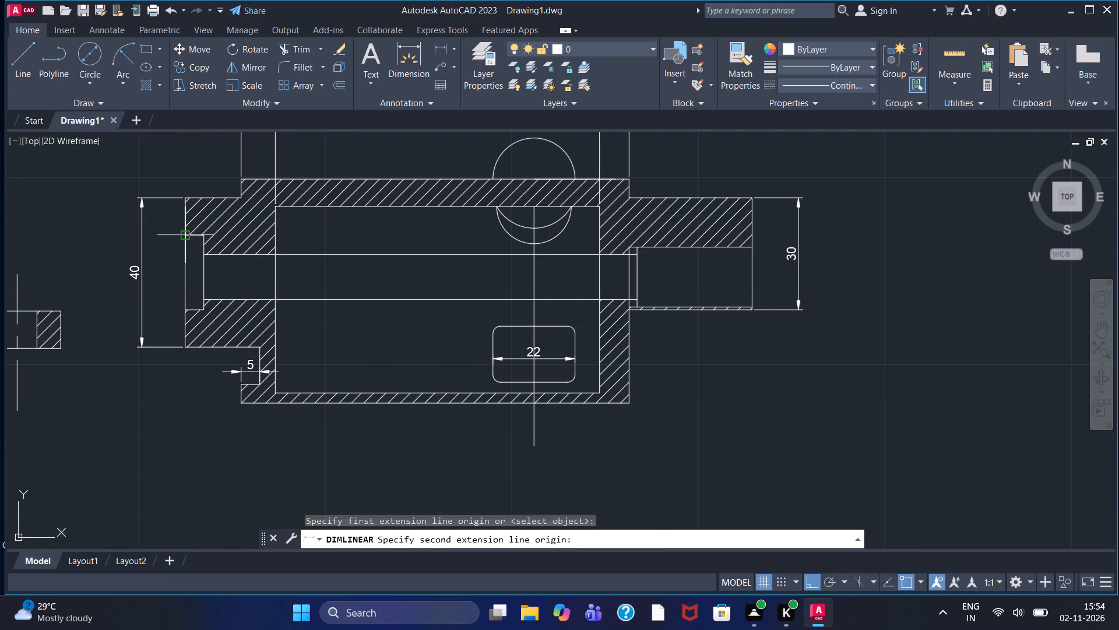
{"action": "left_click", "coordinate": [184, 310]}
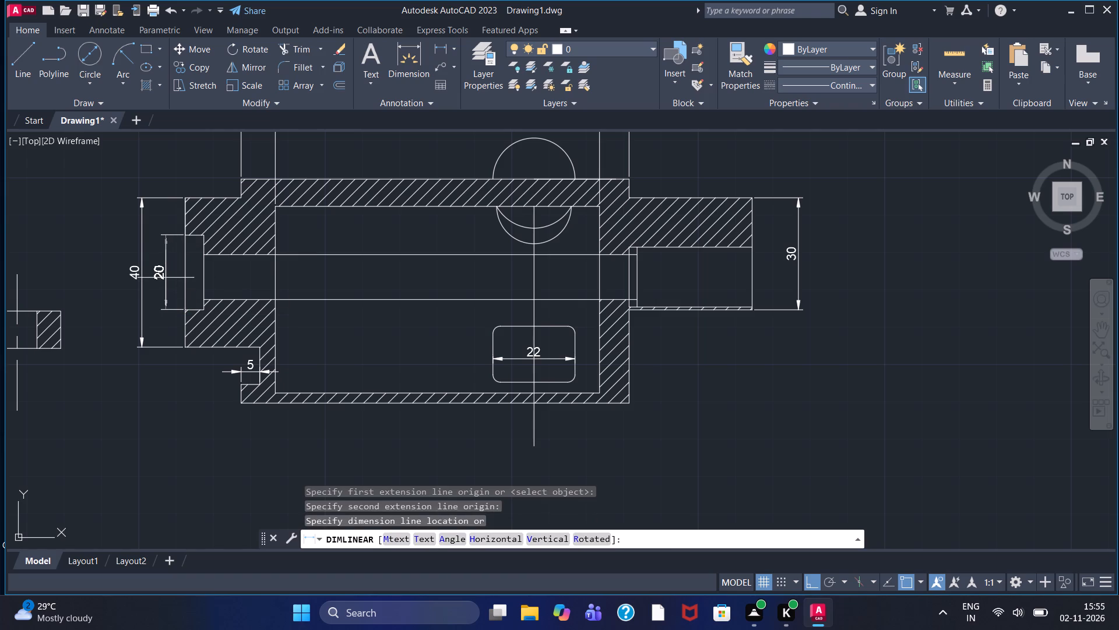
{"action": "left_click", "coordinate": [163, 275]}
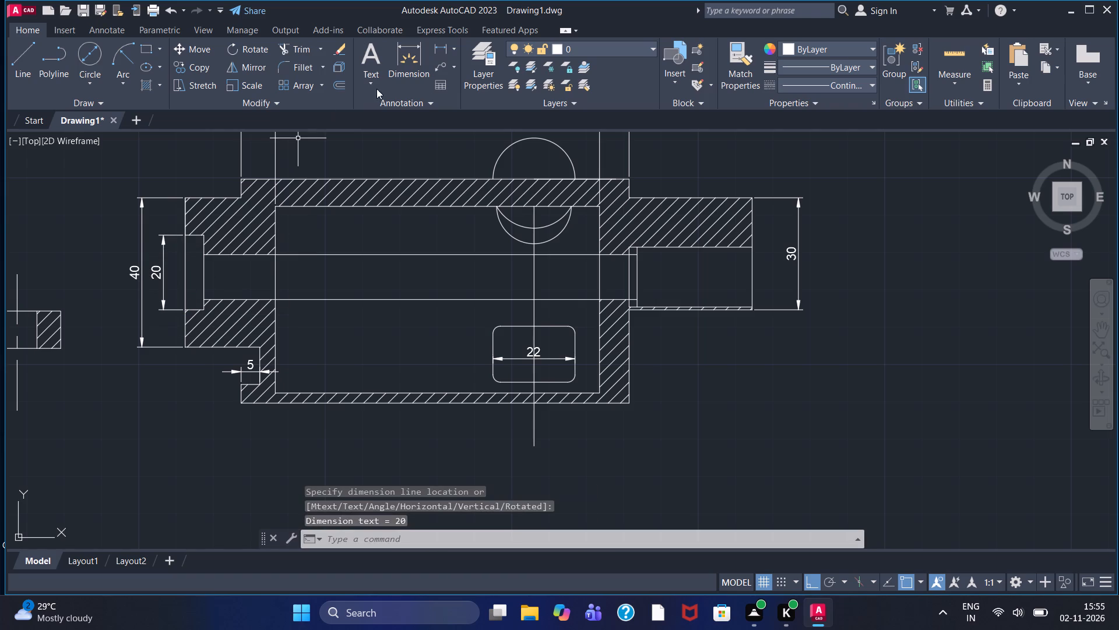
Add a vertical linear dimension across the narrow bore at the left counterbore's inner face, placed inside the bore within the left wall.
{"action": "left_click", "coordinate": [440, 45]}
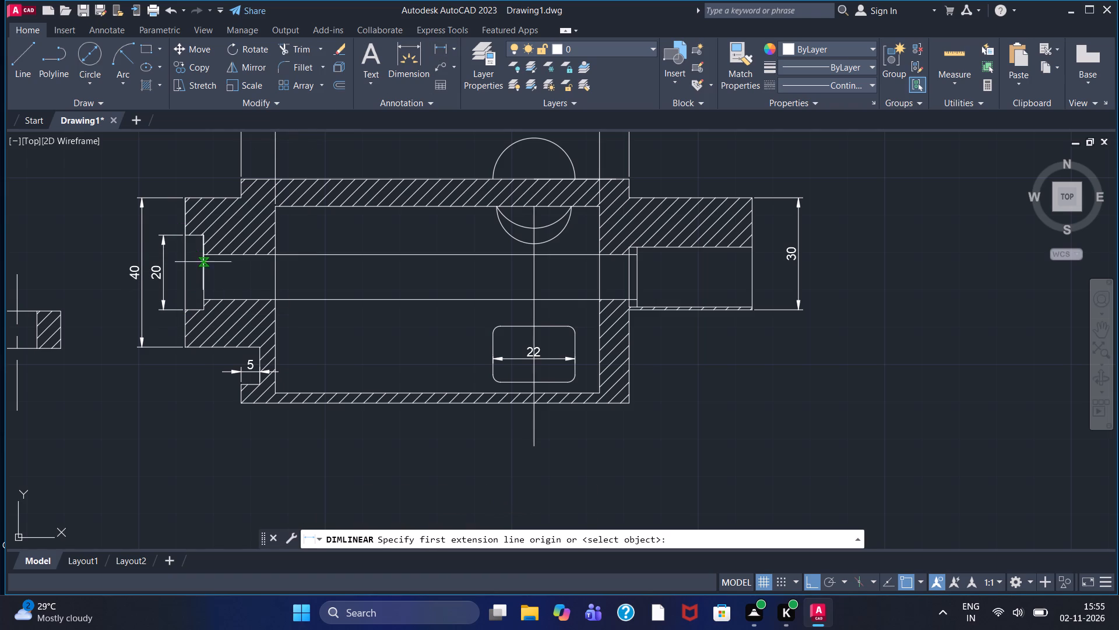
{"action": "left_click", "coordinate": [203, 256]}
{"action": "left_click", "coordinate": [201, 297]}
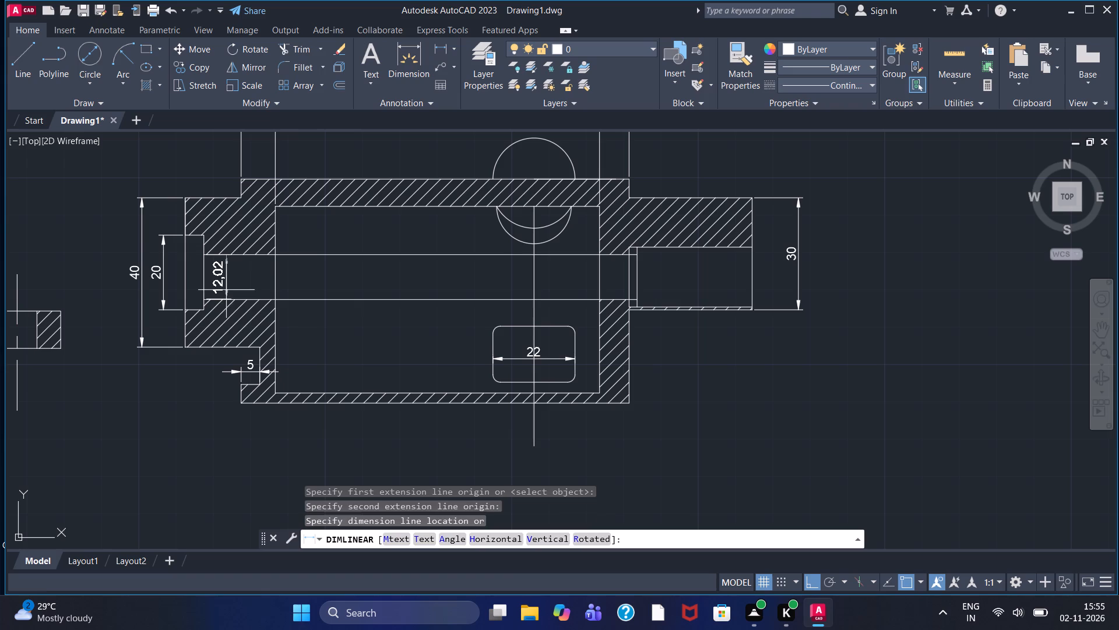
{"action": "left_click", "coordinate": [240, 288]}
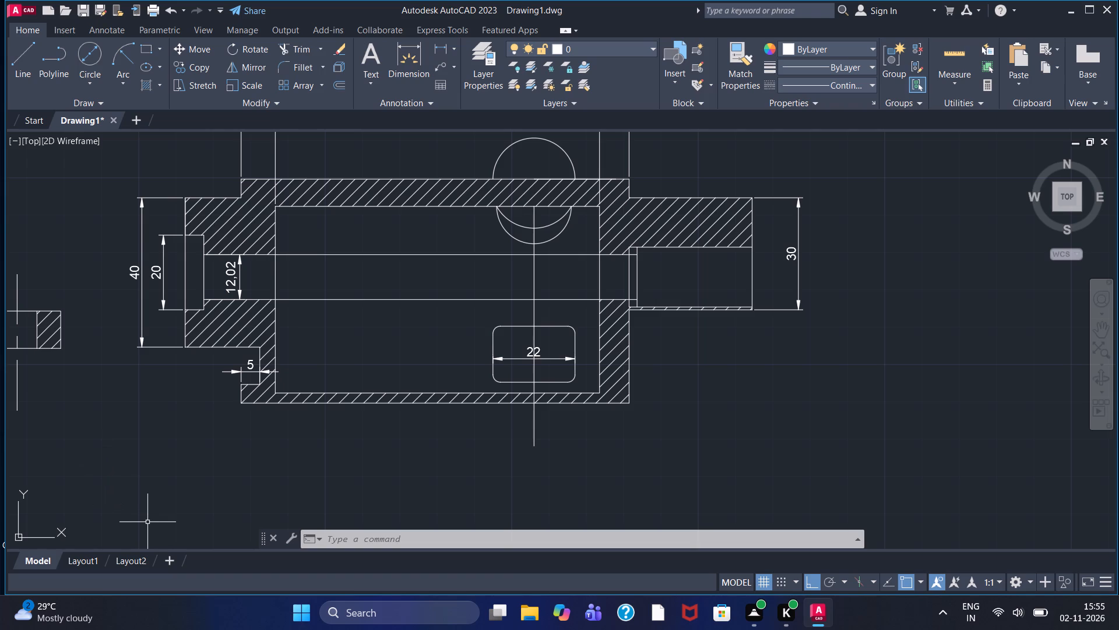
Dimension the right extension's horizontal length along its top edge, placing it above the view roughly in line with the overall top dimension.
{"action": "middle_click_drag", "start_coordinate": [441, 338], "coordinate": [441, 340]}
{"action": "middle_click_drag", "start_coordinate": [441, 340], "coordinate": [463, 394]}
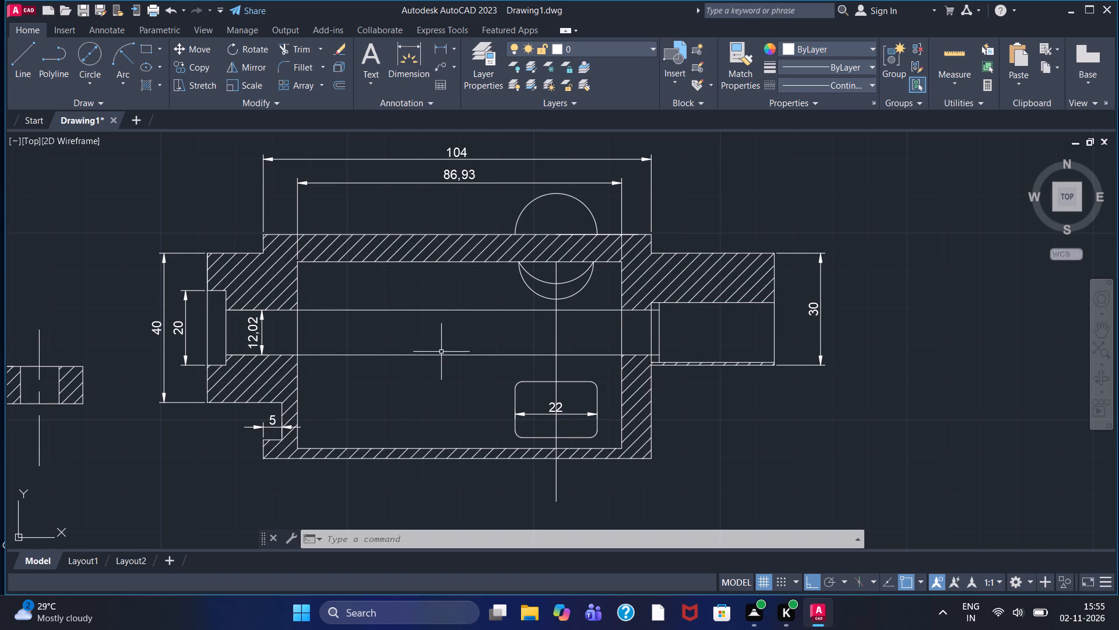
{"action": "middle_click_drag", "start_coordinate": [436, 402], "coordinate": [294, 362]}
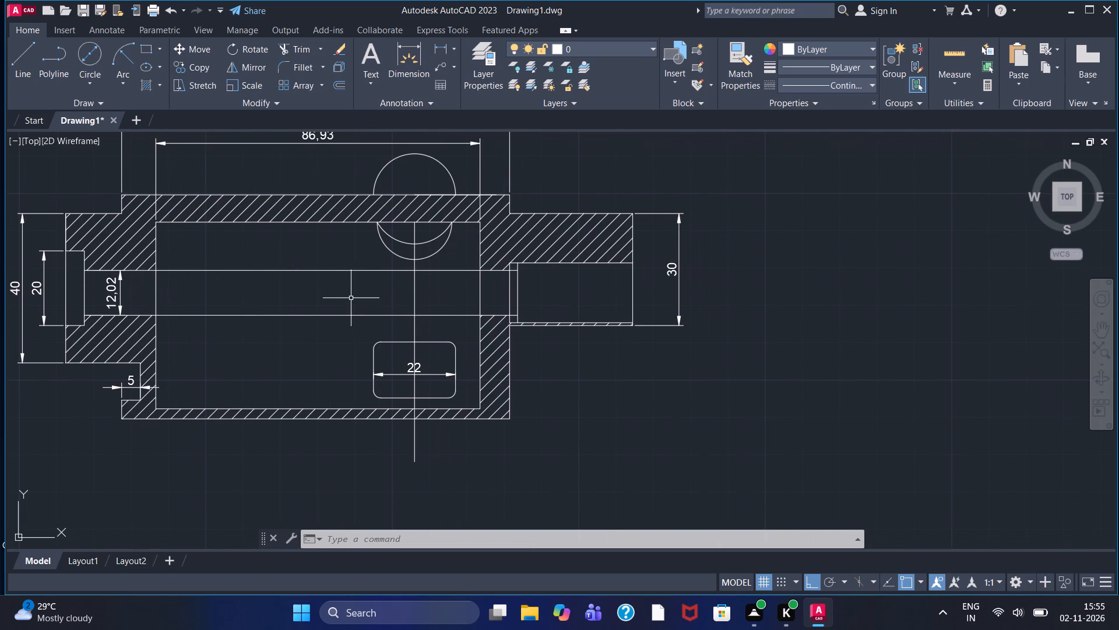
{"action": "scroll", "coordinate": [410, 318], "scroll_direction": "up", "scroll_amount": 1}
{"action": "scroll", "coordinate": [410, 318], "scroll_direction": "down", "scroll_amount": 1}
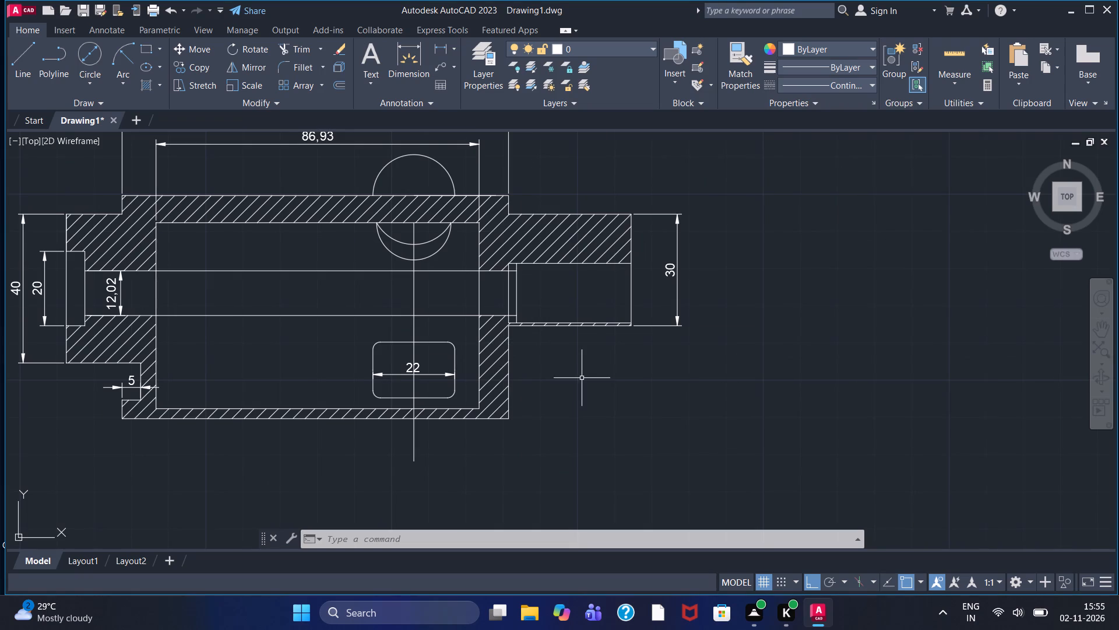
{"action": "middle_click_drag", "start_coordinate": [584, 378], "coordinate": [635, 399]}
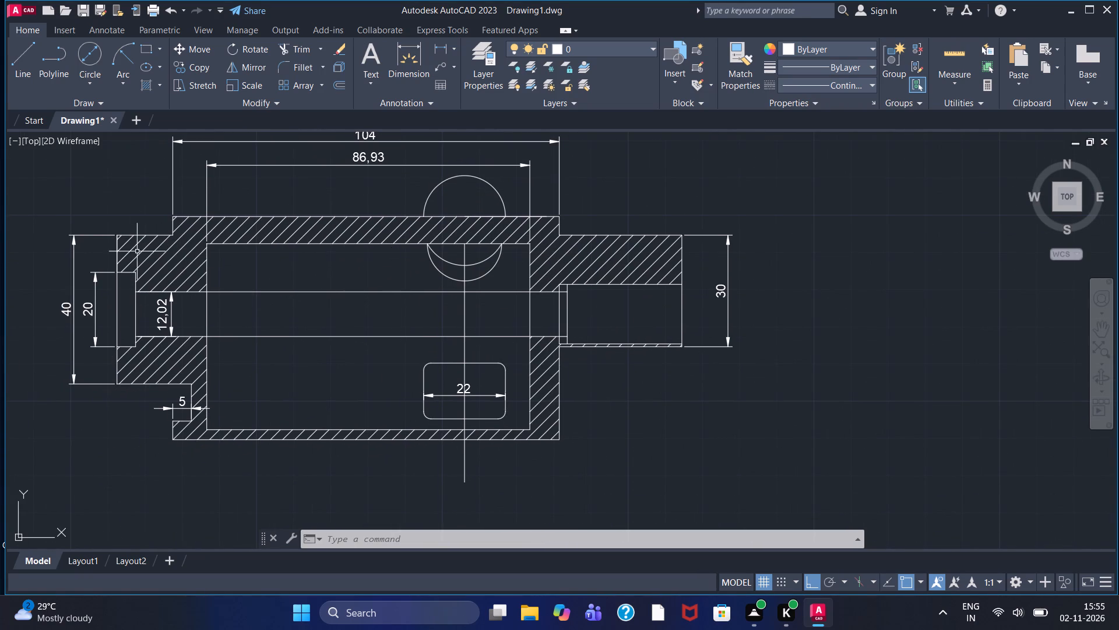
{"action": "left_click", "coordinate": [438, 49]}
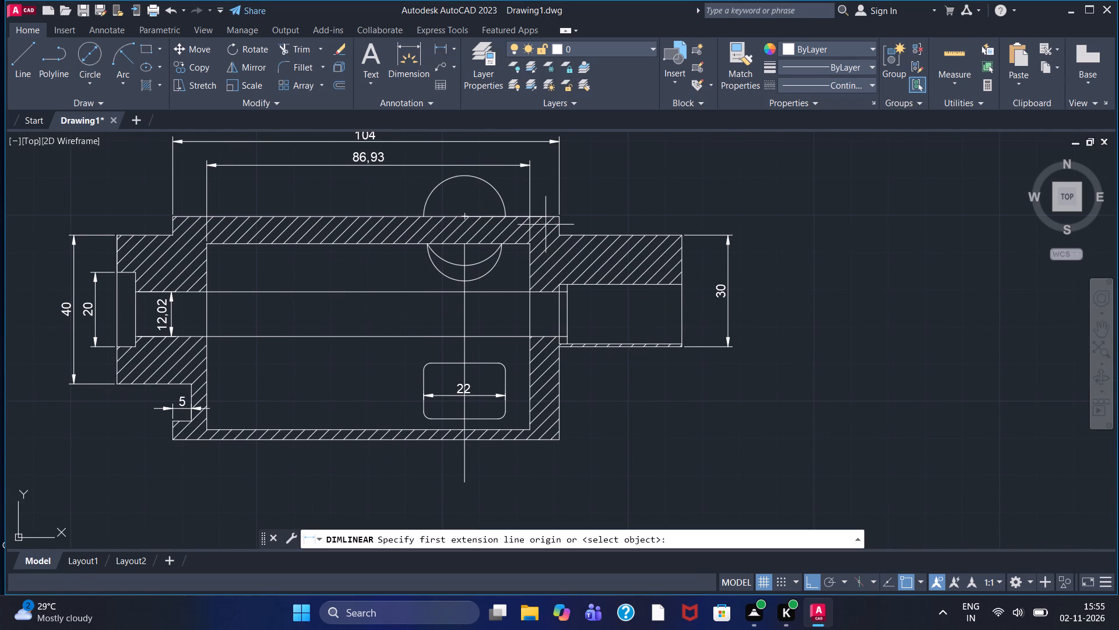
{"action": "left_click", "coordinate": [558, 235]}
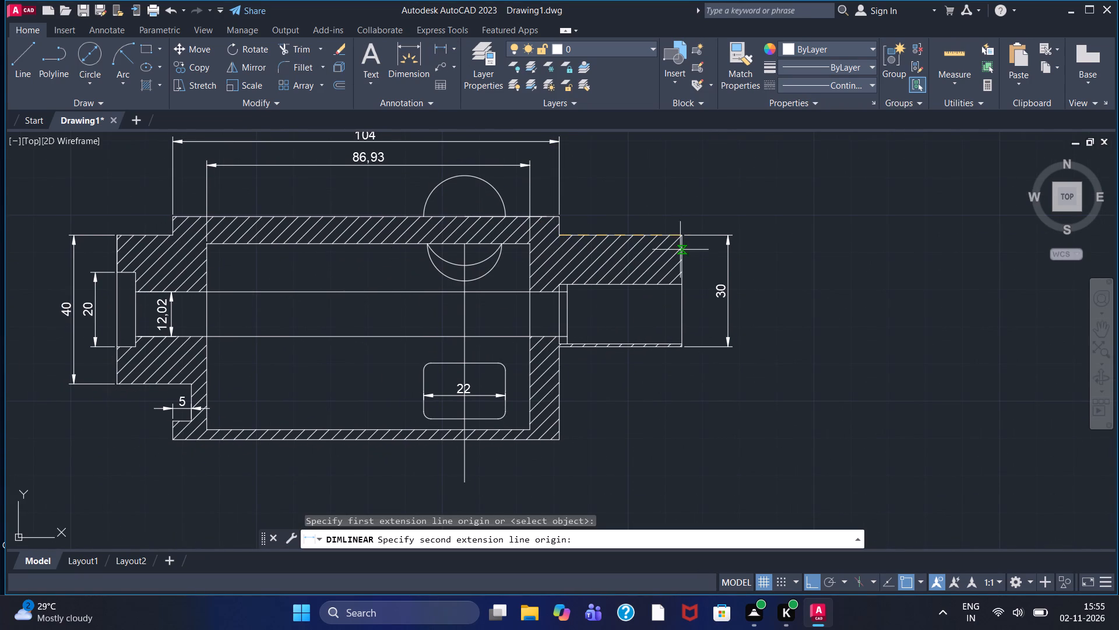
{"action": "left_click", "coordinate": [682, 239]}
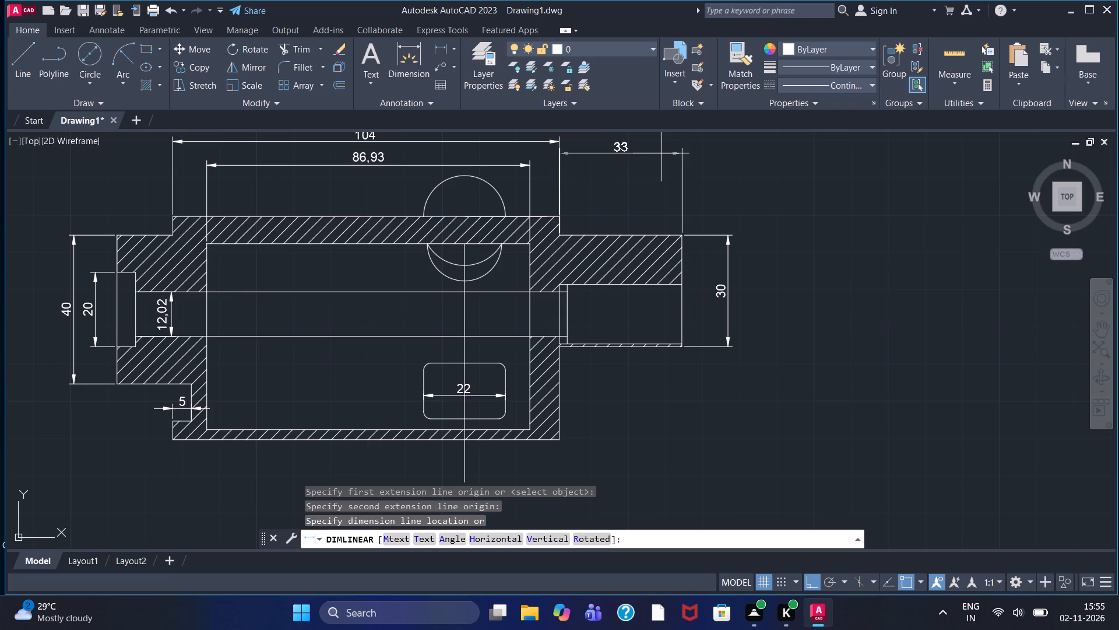
{"action": "left_click", "coordinate": [656, 142]}
Add a vertical linear dimension for the step between the body's top edge and the right extension's top edge, placed just right of the body.
{"action": "scroll", "coordinate": [607, 202], "scroll_direction": "up", "scroll_amount": 1}
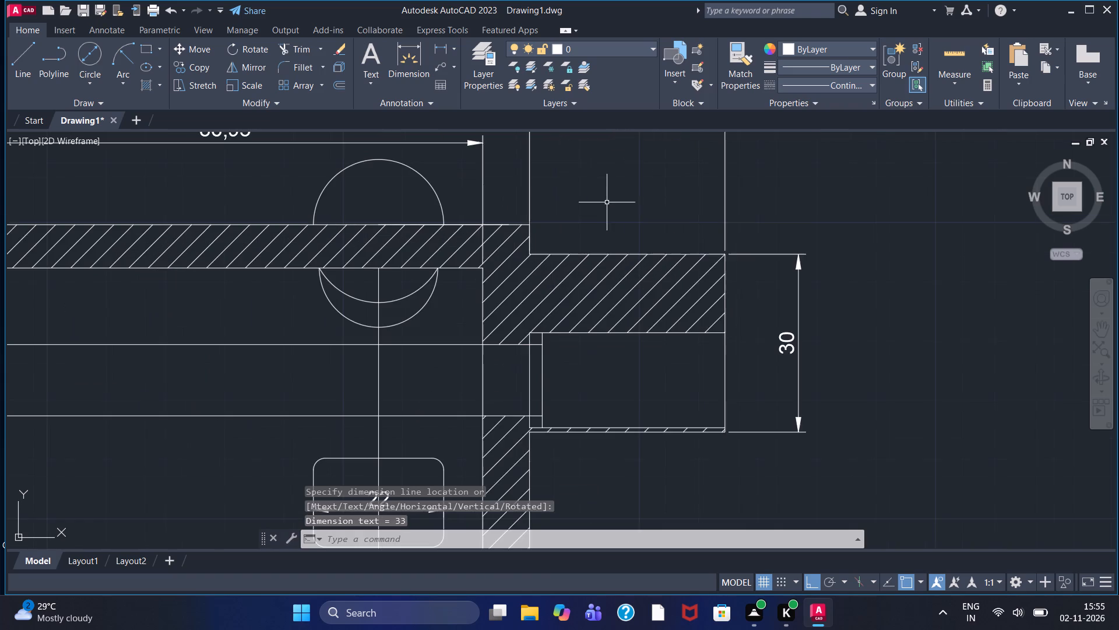
{"action": "middle_click_drag", "start_coordinate": [595, 210], "coordinate": [568, 270]}
{"action": "left_click", "coordinate": [439, 47]}
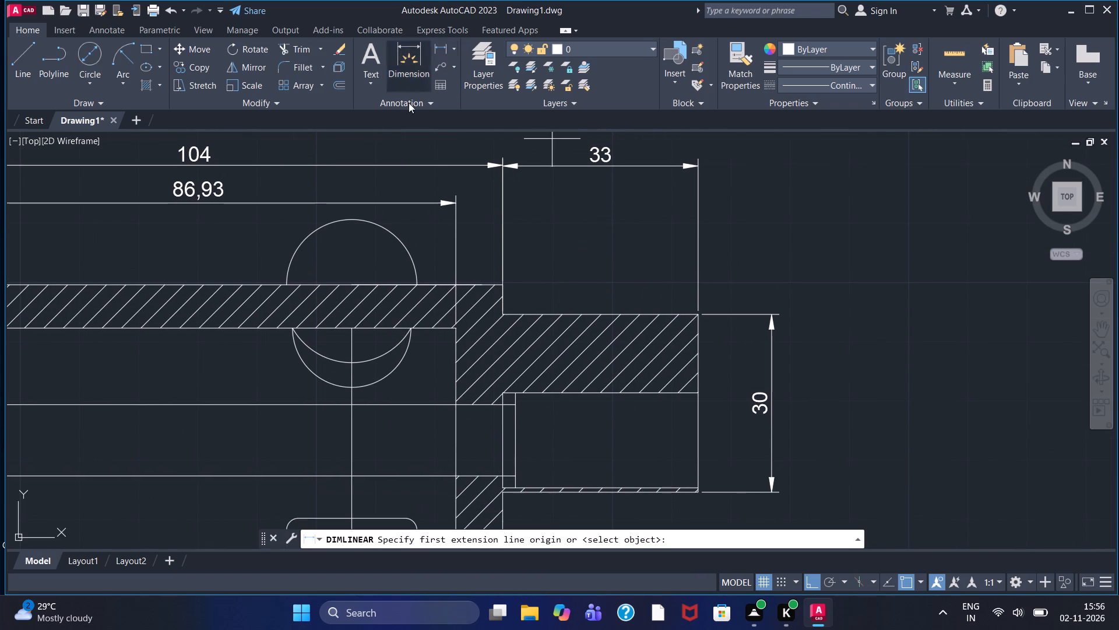
{"action": "left_click", "coordinate": [502, 285]}
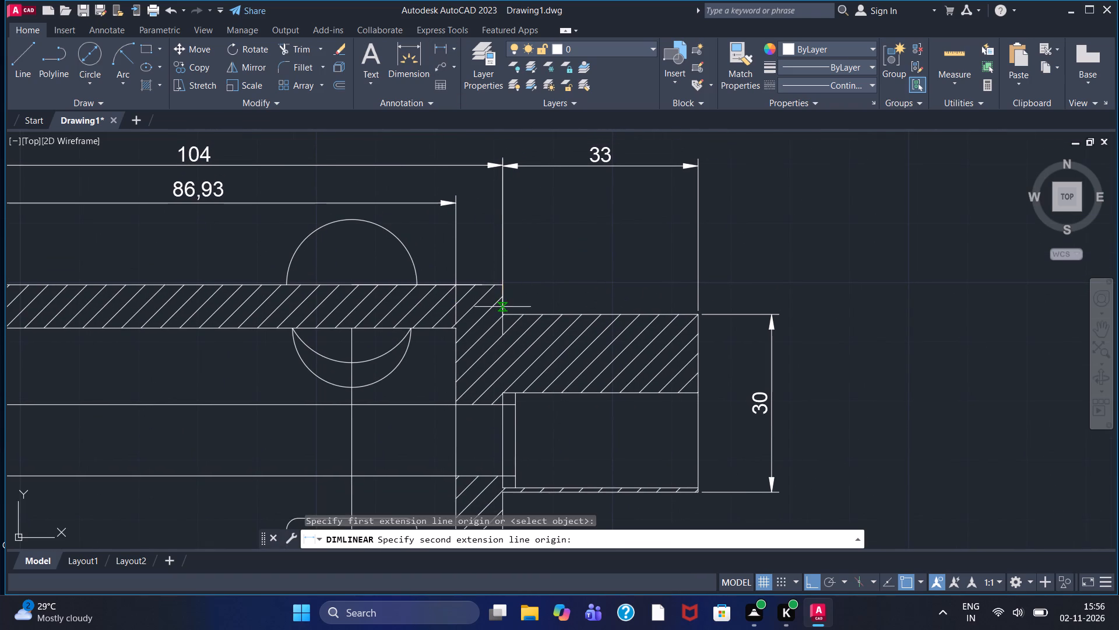
{"action": "left_click", "coordinate": [504, 311]}
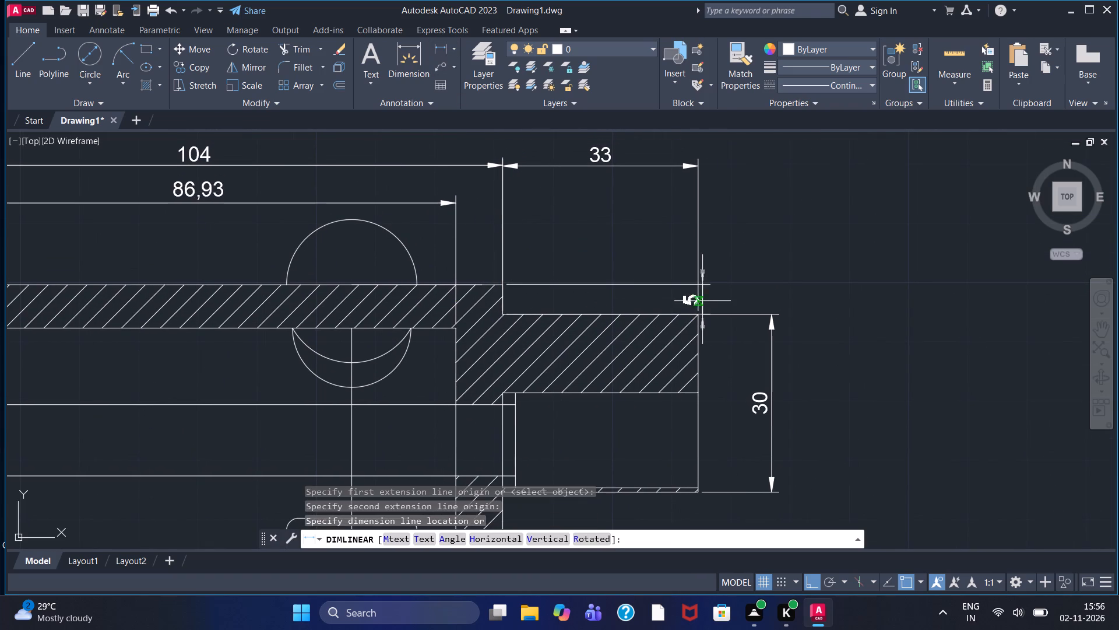
{"action": "left_click", "coordinate": [542, 285]}
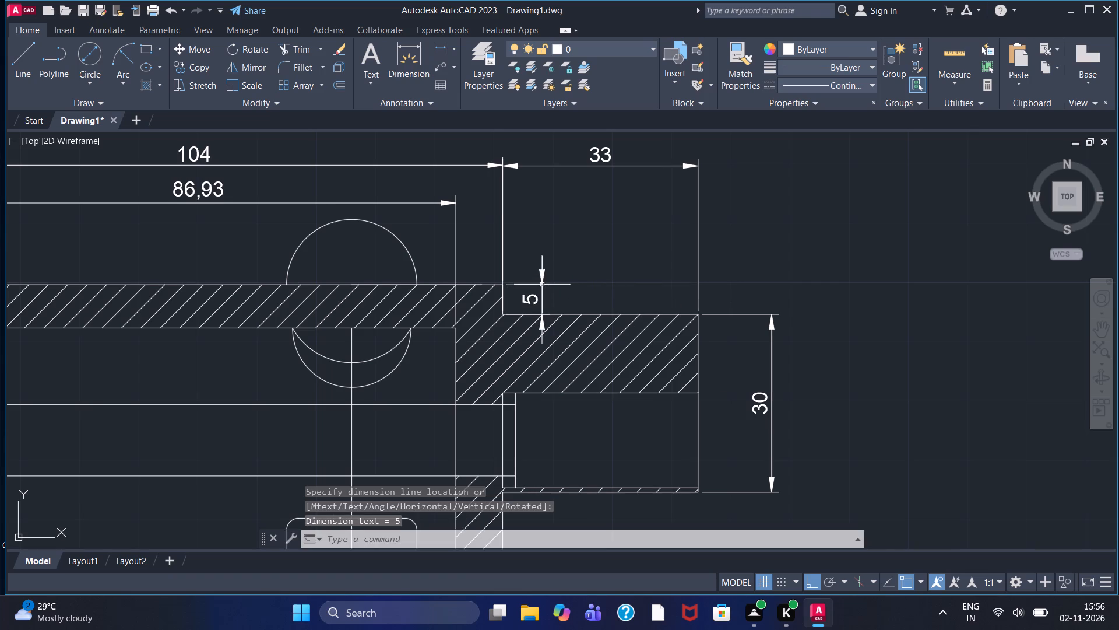
Inspect the dimensioned sectional view as a whole, beside the front view, for any dimensions still missing.
{"action": "scroll", "coordinate": [527, 285], "scroll_direction": "down", "scroll_amount": 1}
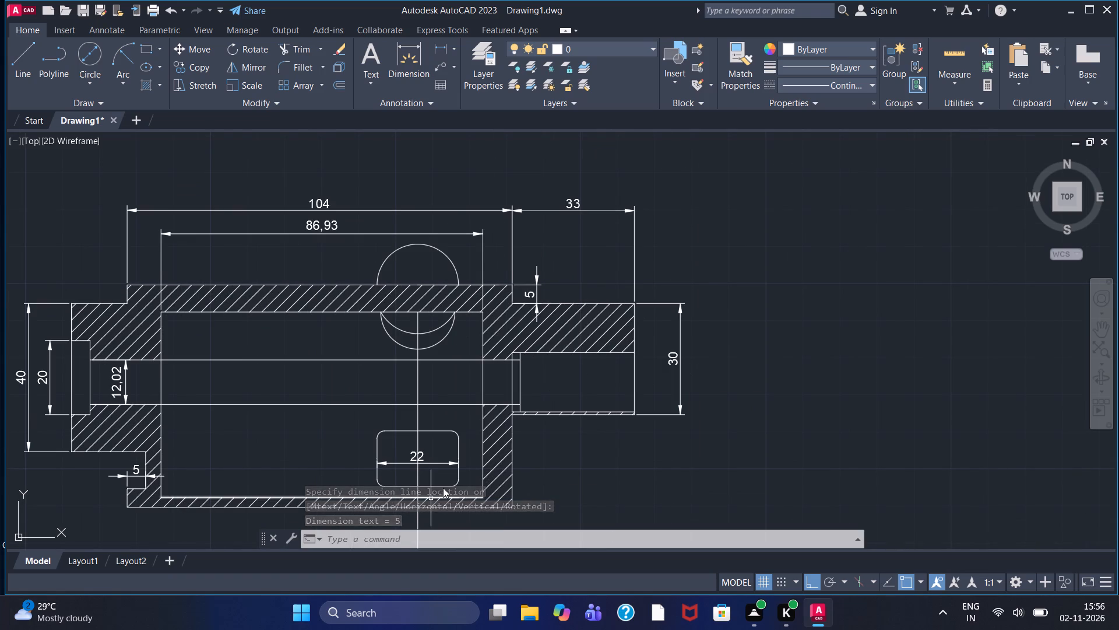
{"action": "middle_click_drag", "start_coordinate": [351, 381], "coordinate": [452, 358]}
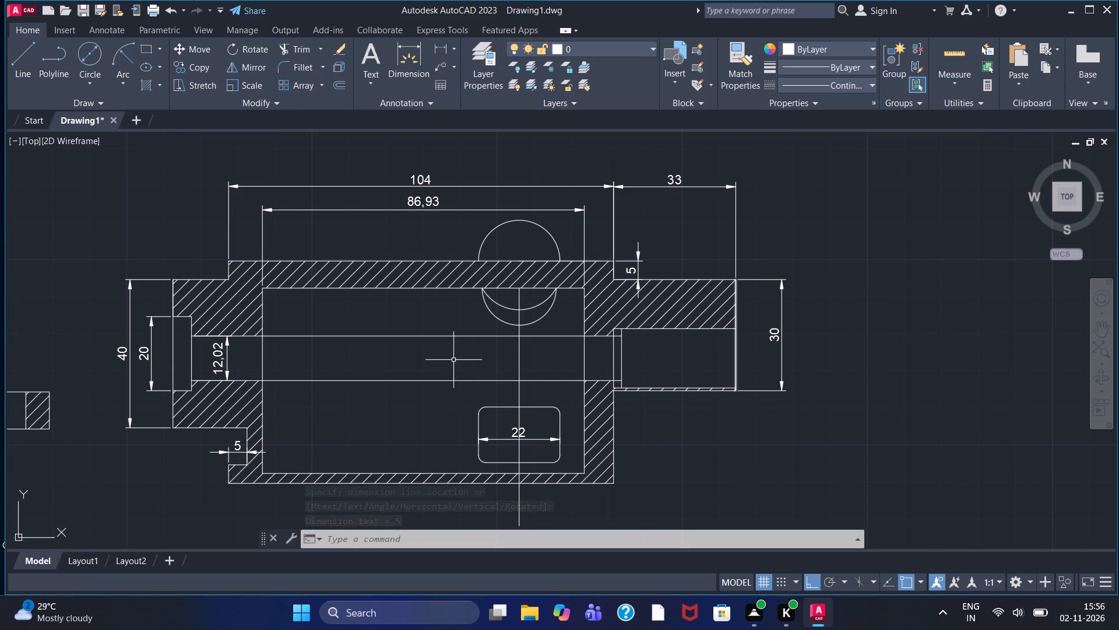
{"action": "middle_click_drag", "start_coordinate": [402, 405], "coordinate": [441, 338]}
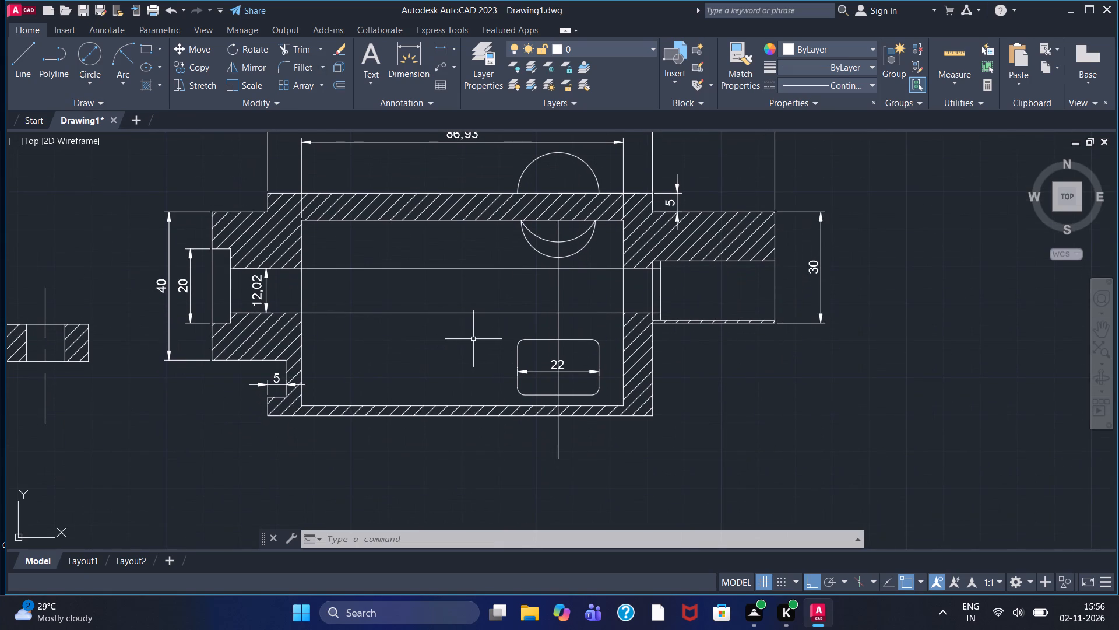
{"action": "scroll", "coordinate": [468, 339], "scroll_direction": "down", "scroll_amount": 1}
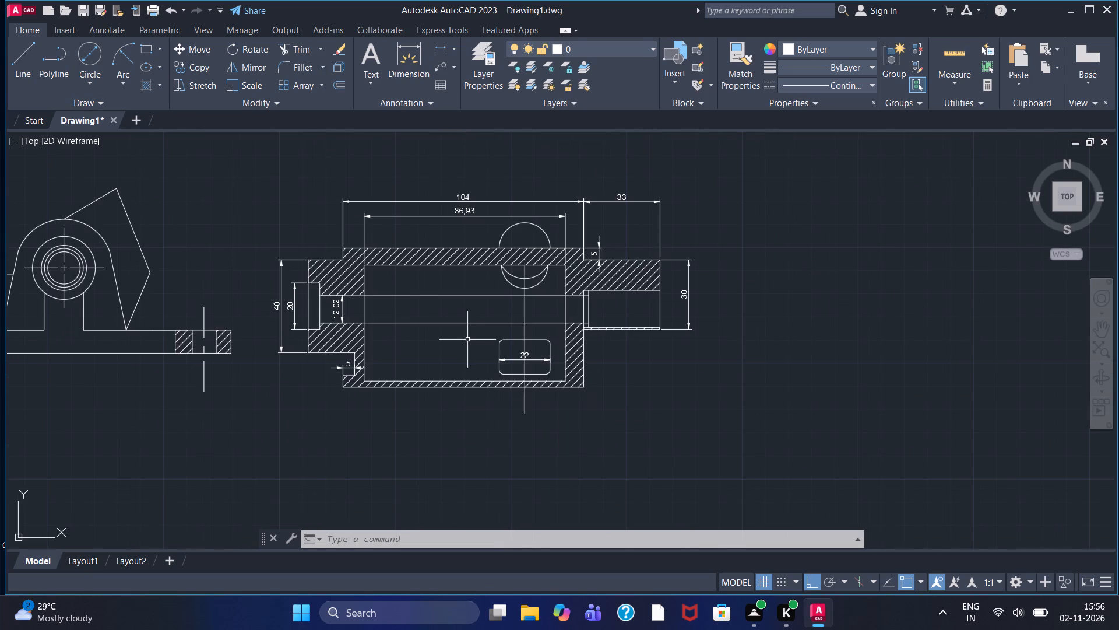
{"action": "middle_click_drag", "start_coordinate": [413, 342], "coordinate": [399, 348]}
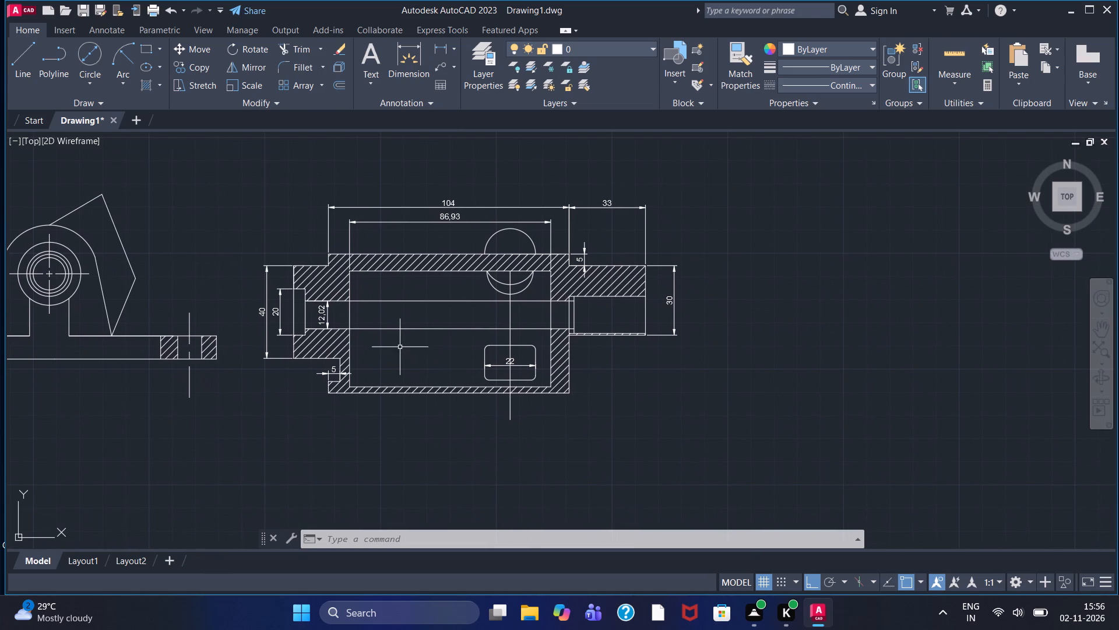
{"action": "scroll", "coordinate": [411, 355], "scroll_direction": "down", "scroll_amount": 1}
{"action": "scroll", "coordinate": [429, 349], "scroll_direction": "up", "scroll_amount": 1}
{"action": "middle_click_drag", "start_coordinate": [438, 355], "coordinate": [390, 344]}
{"action": "scroll", "coordinate": [403, 339], "scroll_direction": "up", "scroll_amount": 1}
{"action": "scroll", "coordinate": [403, 339], "scroll_direction": "down", "scroll_amount": 1}
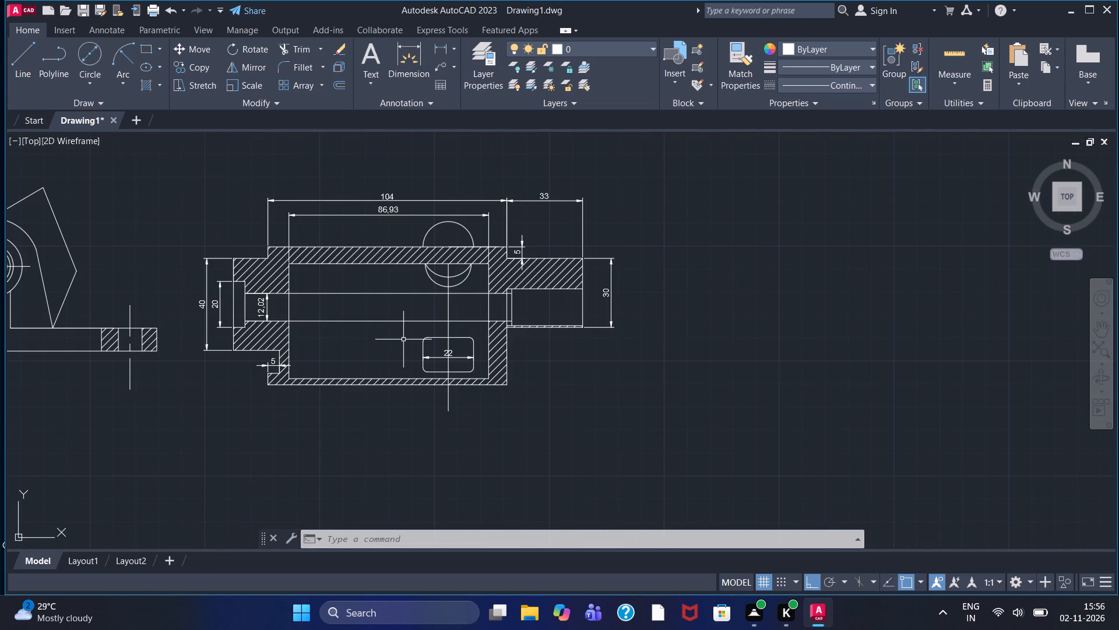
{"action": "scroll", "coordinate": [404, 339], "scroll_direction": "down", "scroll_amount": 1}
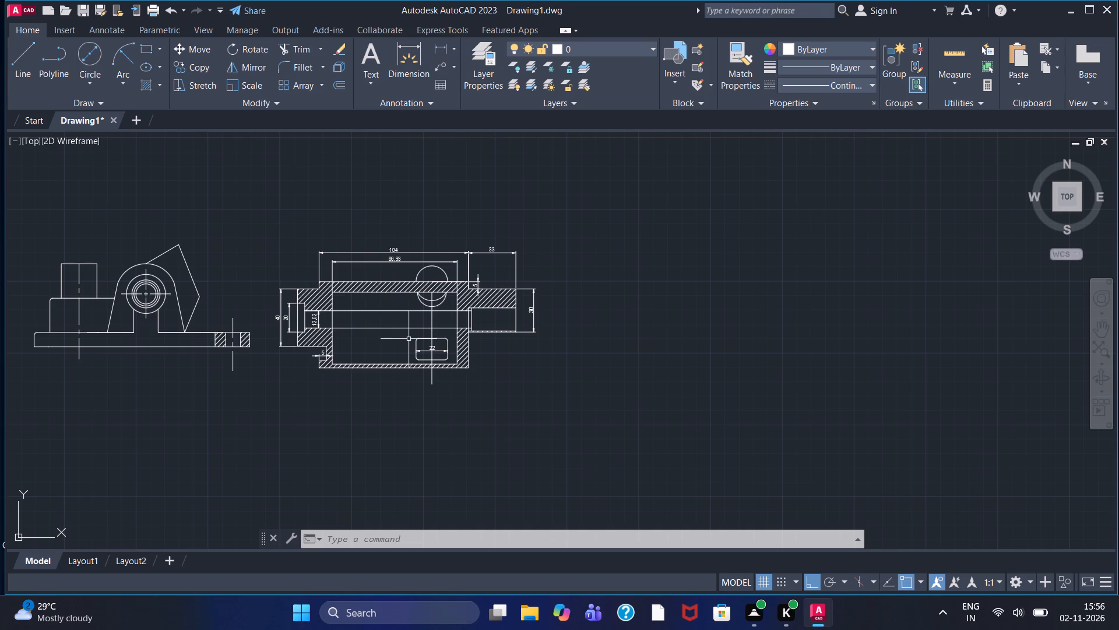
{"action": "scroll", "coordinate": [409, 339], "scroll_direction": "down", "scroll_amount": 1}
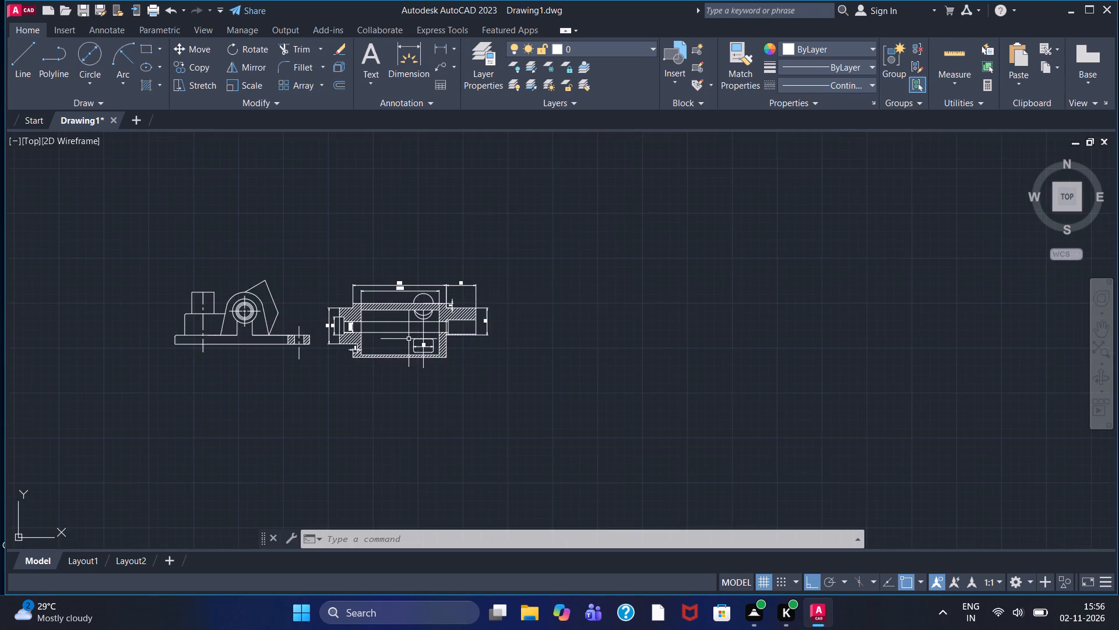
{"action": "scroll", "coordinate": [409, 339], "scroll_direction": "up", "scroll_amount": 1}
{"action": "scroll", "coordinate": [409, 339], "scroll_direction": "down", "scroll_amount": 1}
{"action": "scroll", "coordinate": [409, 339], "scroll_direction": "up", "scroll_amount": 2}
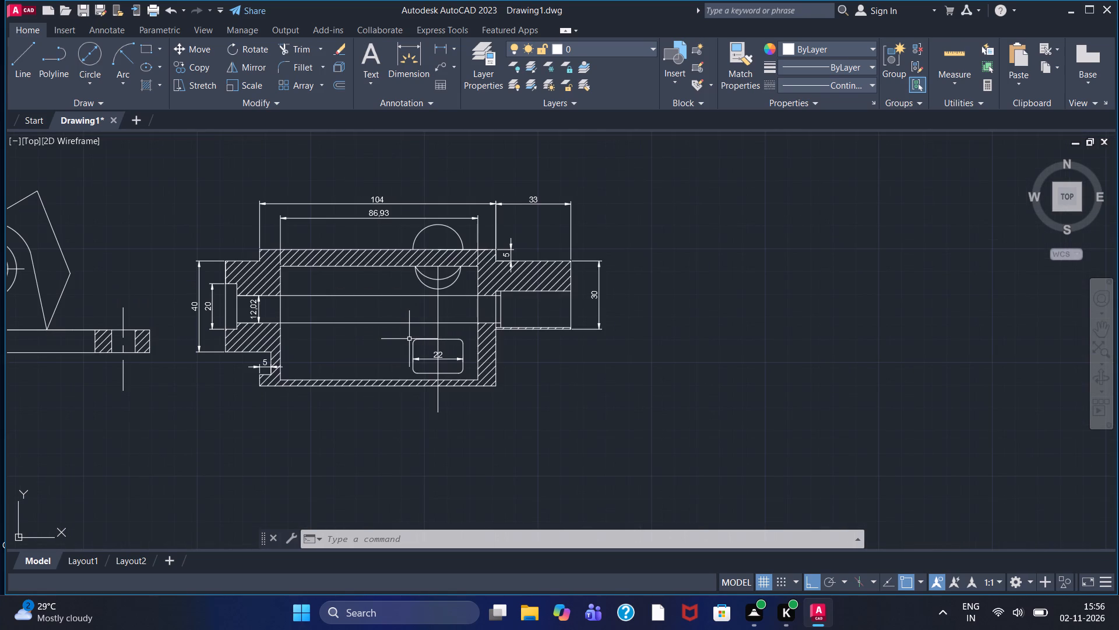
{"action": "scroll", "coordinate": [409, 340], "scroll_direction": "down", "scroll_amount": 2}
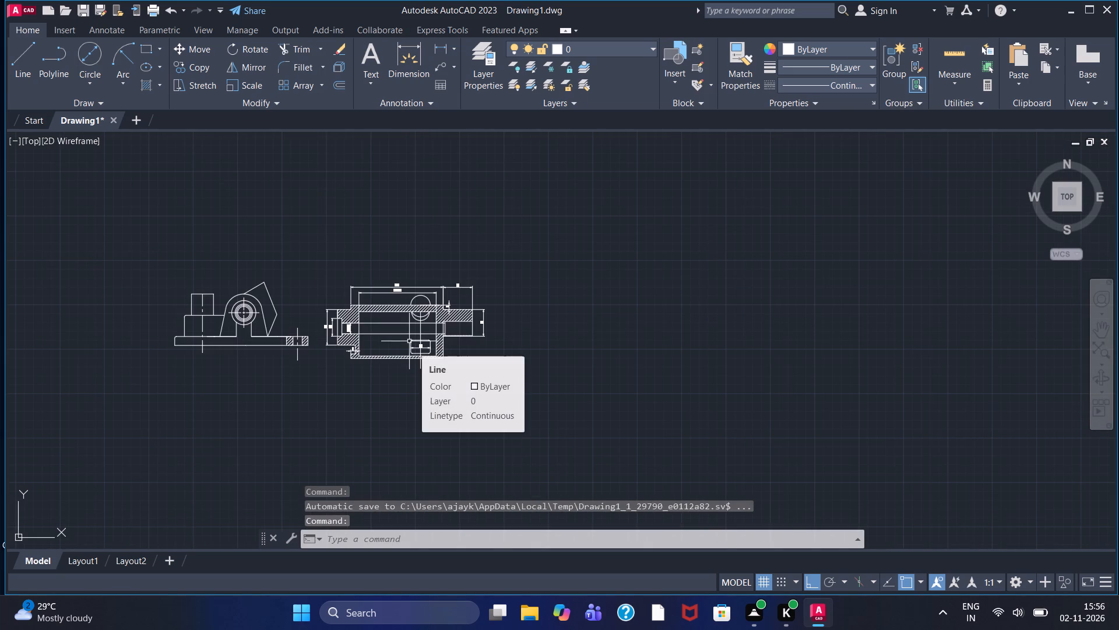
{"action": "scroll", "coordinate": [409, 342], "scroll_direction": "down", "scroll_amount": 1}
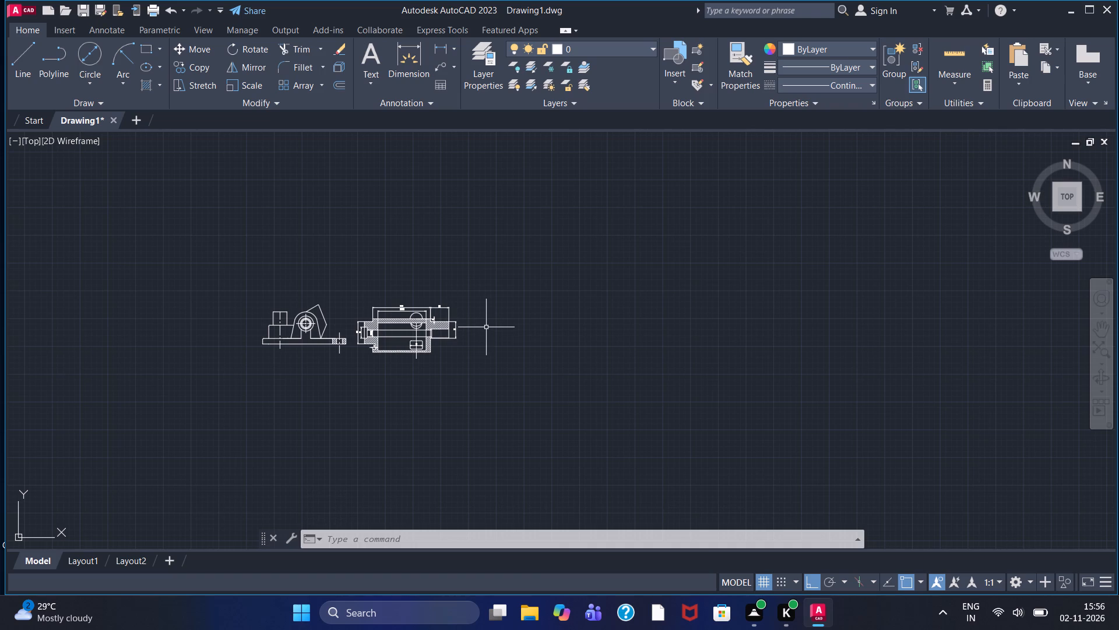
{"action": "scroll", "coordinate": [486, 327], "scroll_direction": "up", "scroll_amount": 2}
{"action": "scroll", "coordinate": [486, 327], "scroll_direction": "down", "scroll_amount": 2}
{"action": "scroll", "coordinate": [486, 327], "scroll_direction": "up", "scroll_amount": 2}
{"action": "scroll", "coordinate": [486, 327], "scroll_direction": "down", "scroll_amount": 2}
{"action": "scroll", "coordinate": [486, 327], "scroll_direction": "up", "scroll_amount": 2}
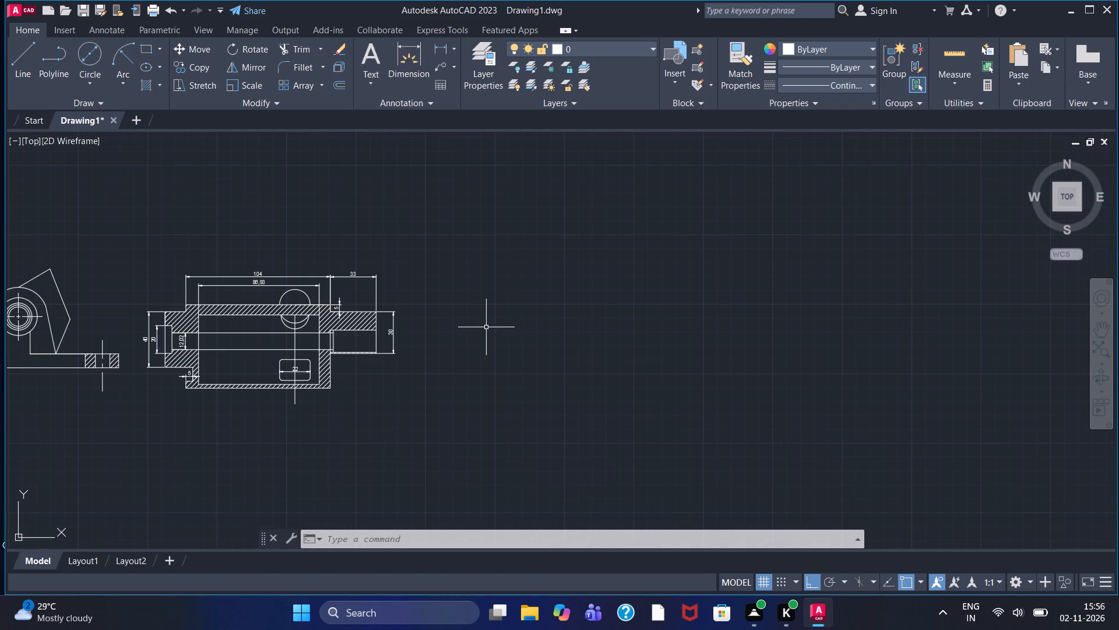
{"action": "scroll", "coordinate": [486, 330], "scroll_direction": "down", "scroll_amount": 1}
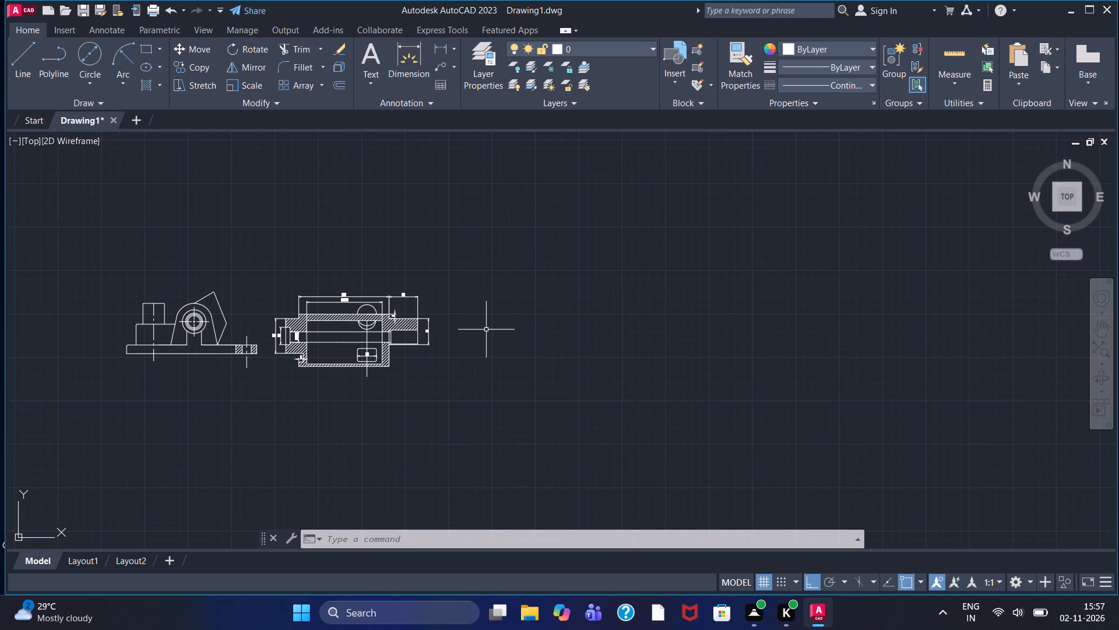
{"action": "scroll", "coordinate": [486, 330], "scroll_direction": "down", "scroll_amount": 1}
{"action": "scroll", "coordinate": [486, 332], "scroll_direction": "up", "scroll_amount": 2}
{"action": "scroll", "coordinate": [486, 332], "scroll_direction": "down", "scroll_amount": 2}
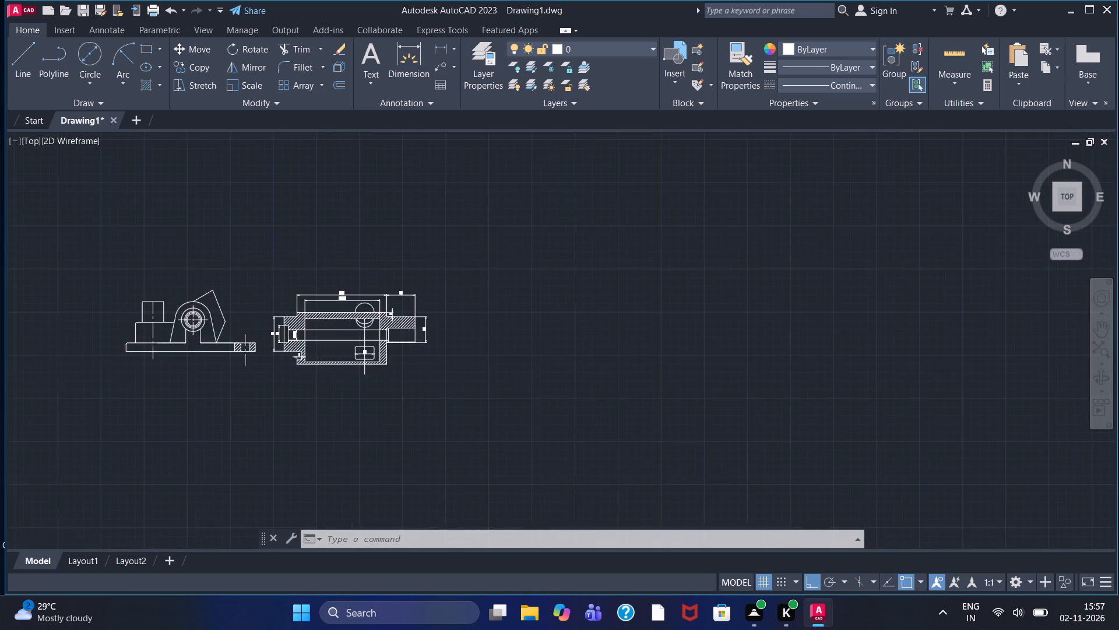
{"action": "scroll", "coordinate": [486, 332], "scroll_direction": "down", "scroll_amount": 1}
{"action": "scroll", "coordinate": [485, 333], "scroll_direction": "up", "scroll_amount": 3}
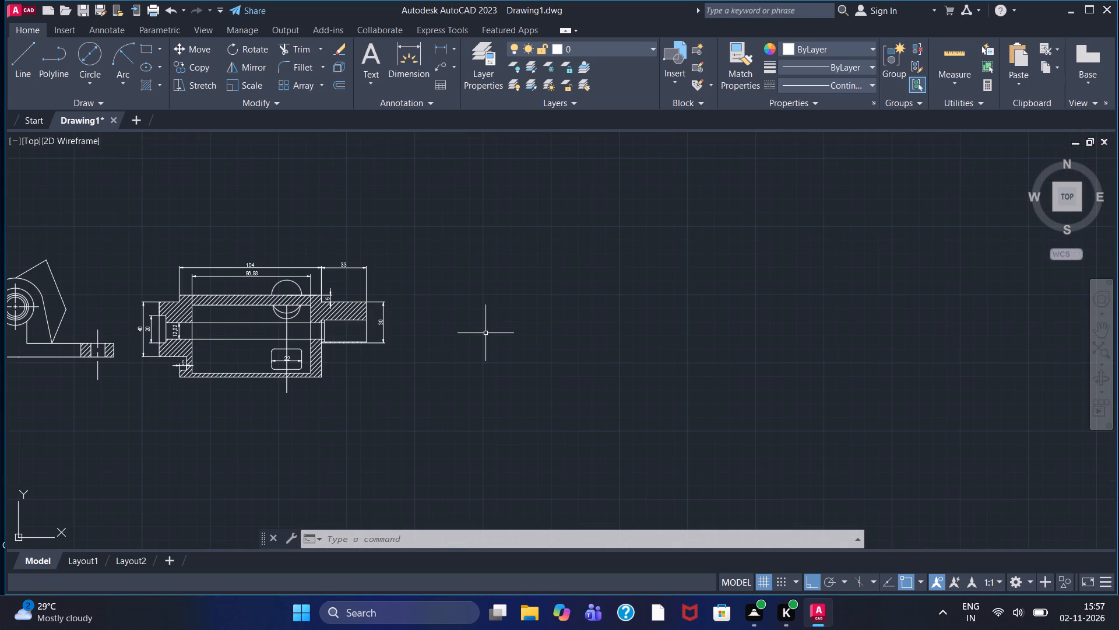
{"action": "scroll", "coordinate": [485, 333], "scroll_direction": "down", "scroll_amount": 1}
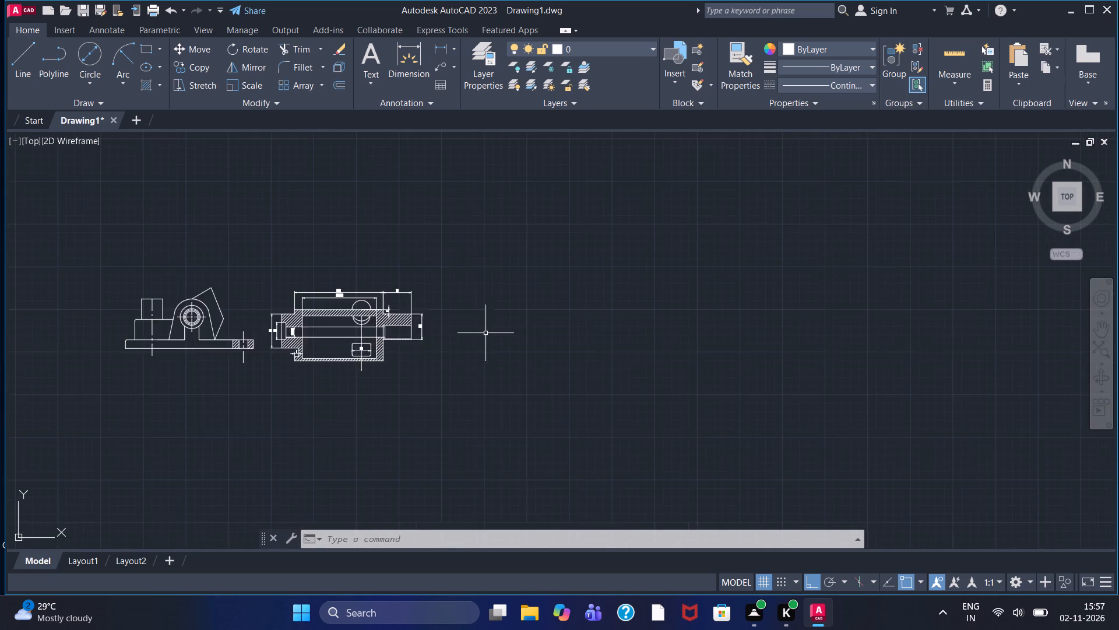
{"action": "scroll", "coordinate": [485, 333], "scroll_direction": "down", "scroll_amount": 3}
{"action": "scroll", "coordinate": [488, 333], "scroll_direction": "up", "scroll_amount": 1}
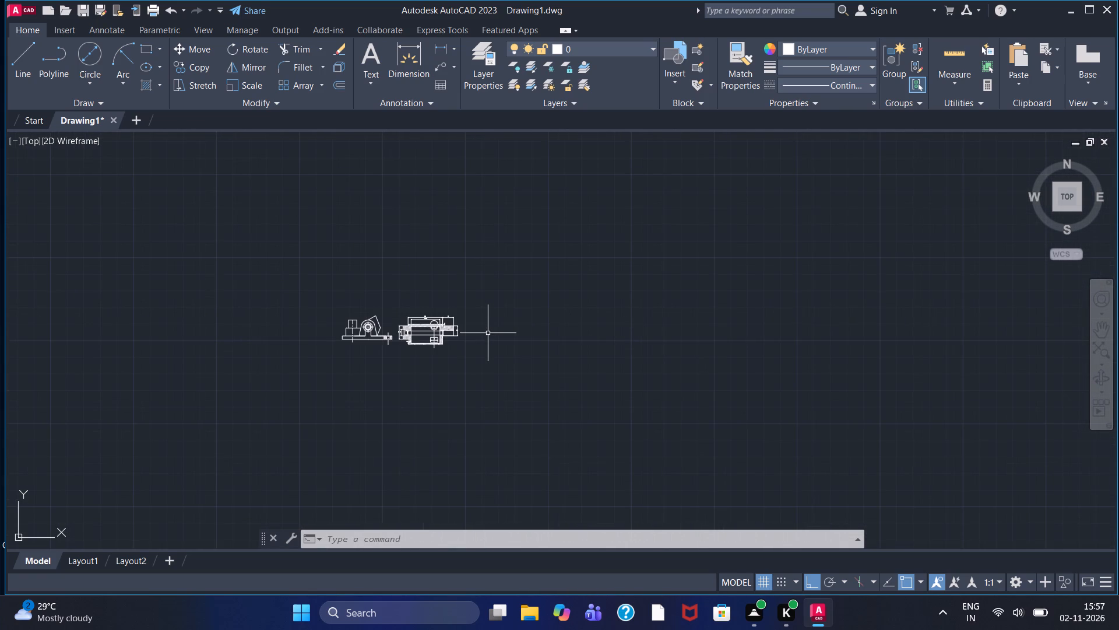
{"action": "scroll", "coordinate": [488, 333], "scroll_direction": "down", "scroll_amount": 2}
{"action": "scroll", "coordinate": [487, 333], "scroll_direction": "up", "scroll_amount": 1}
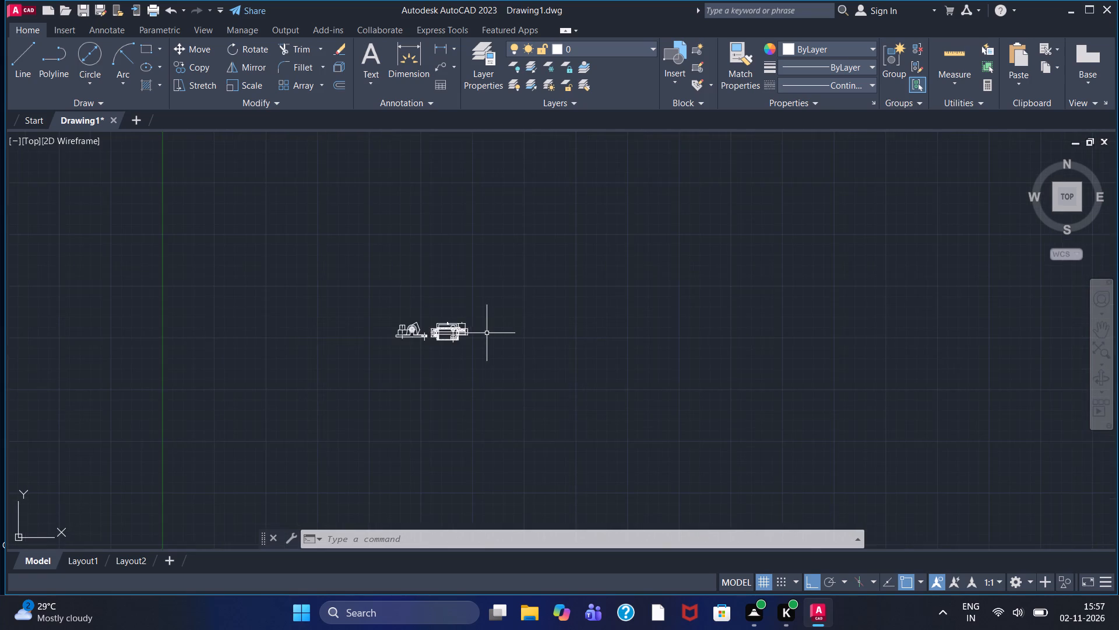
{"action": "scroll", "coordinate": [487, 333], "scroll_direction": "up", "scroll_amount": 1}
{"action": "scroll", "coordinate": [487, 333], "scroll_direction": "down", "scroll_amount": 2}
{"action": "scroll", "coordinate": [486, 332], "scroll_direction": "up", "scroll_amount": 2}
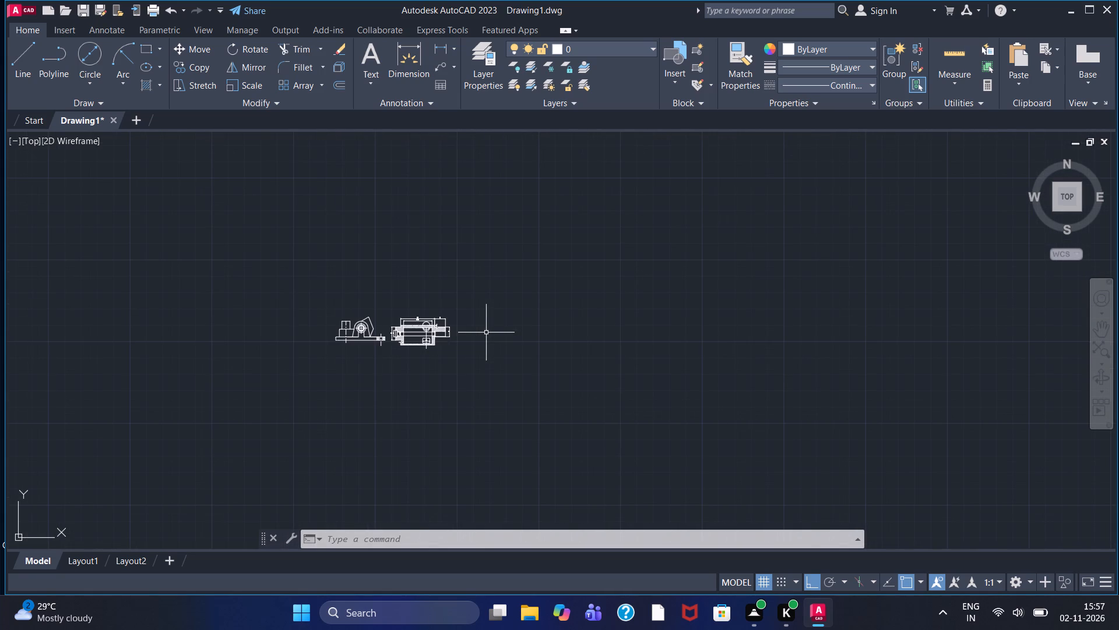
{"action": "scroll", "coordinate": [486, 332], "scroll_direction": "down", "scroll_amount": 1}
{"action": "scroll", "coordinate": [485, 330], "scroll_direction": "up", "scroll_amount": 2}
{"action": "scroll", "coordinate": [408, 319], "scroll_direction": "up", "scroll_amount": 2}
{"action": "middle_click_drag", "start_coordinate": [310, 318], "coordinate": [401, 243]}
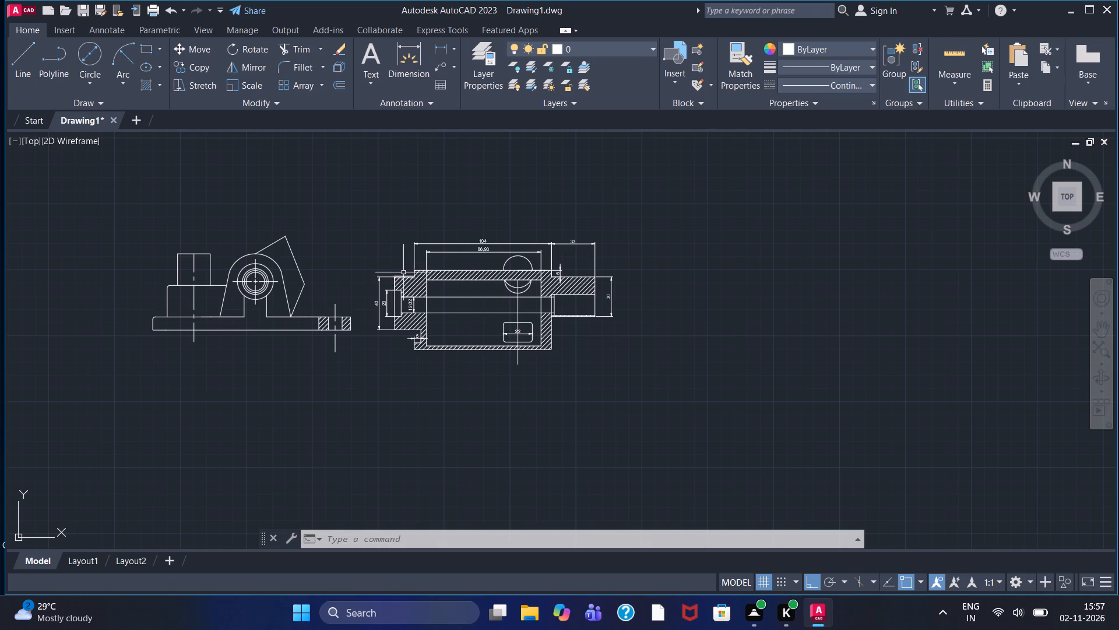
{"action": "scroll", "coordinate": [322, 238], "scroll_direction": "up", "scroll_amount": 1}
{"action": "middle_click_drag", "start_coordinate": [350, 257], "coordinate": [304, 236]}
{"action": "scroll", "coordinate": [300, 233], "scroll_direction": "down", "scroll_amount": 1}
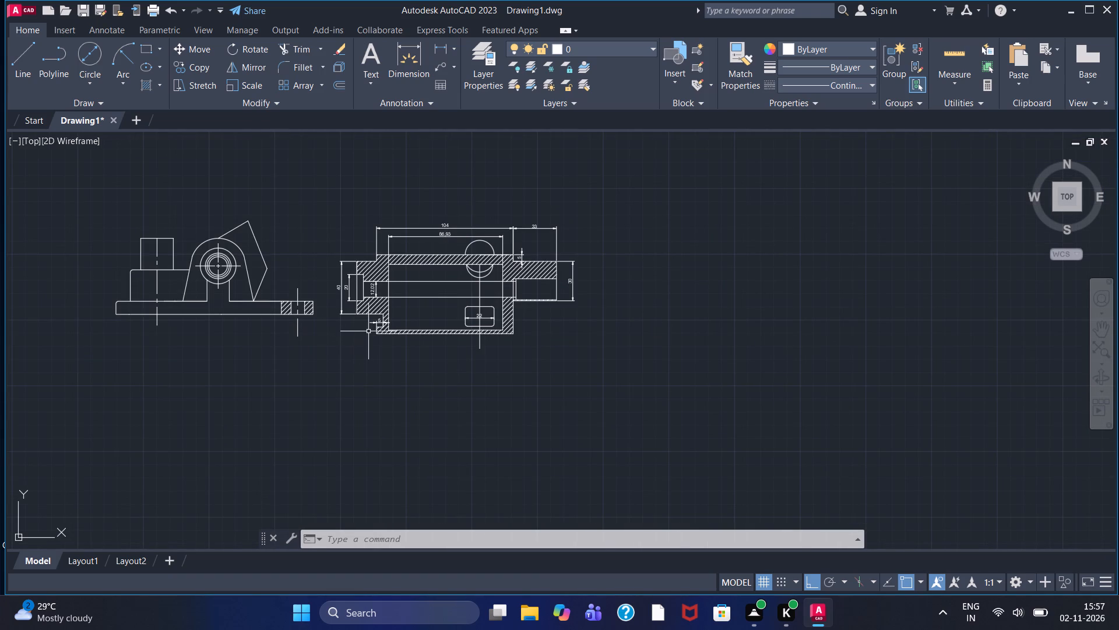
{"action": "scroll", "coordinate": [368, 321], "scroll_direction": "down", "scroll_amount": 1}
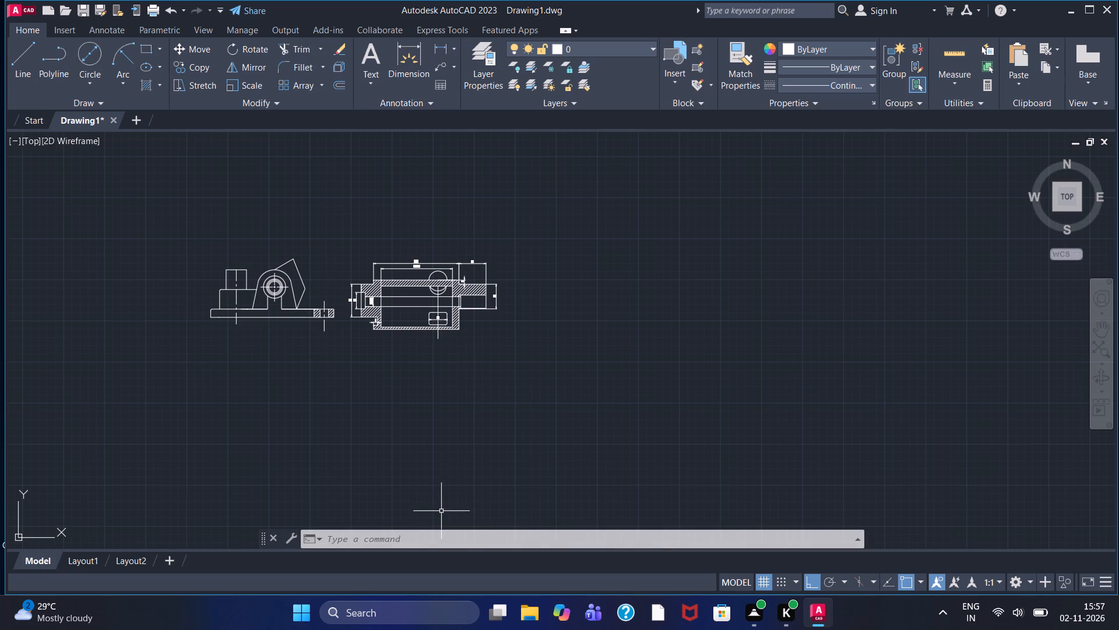
With the CENTER linetype, draw a horizontal centre line through the sectional view's bore, from the left counterbore's outer edge to the right extension's end face.
{"action": "scroll", "coordinate": [386, 337], "scroll_direction": "up", "scroll_amount": 3}
{"action": "middle_click_drag", "start_coordinate": [400, 417], "coordinate": [389, 439]}
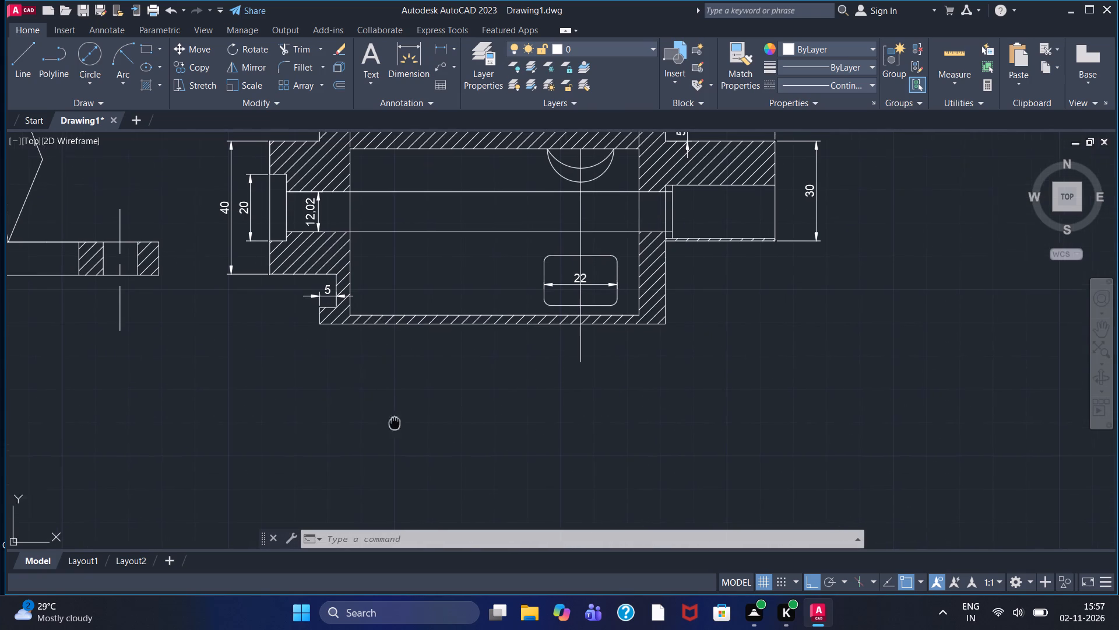
{"action": "middle_click_drag", "start_coordinate": [389, 439], "coordinate": [363, 521]}
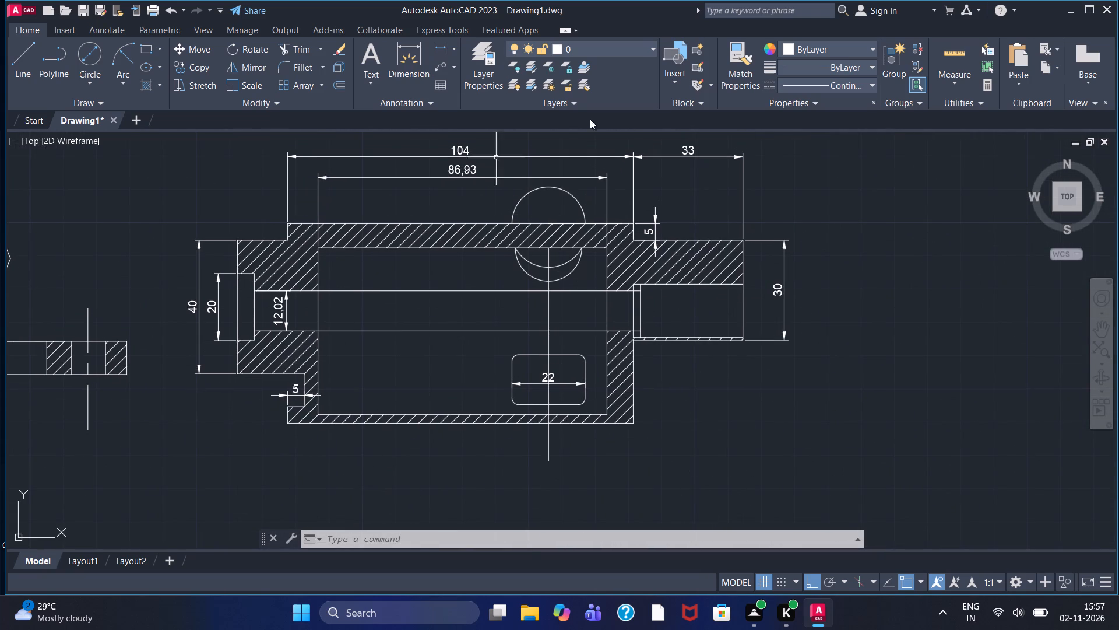
{"action": "left_click", "coordinate": [793, 83]}
{"action": "left_click", "coordinate": [809, 135]}
{"action": "left_click", "coordinate": [33, 65]}
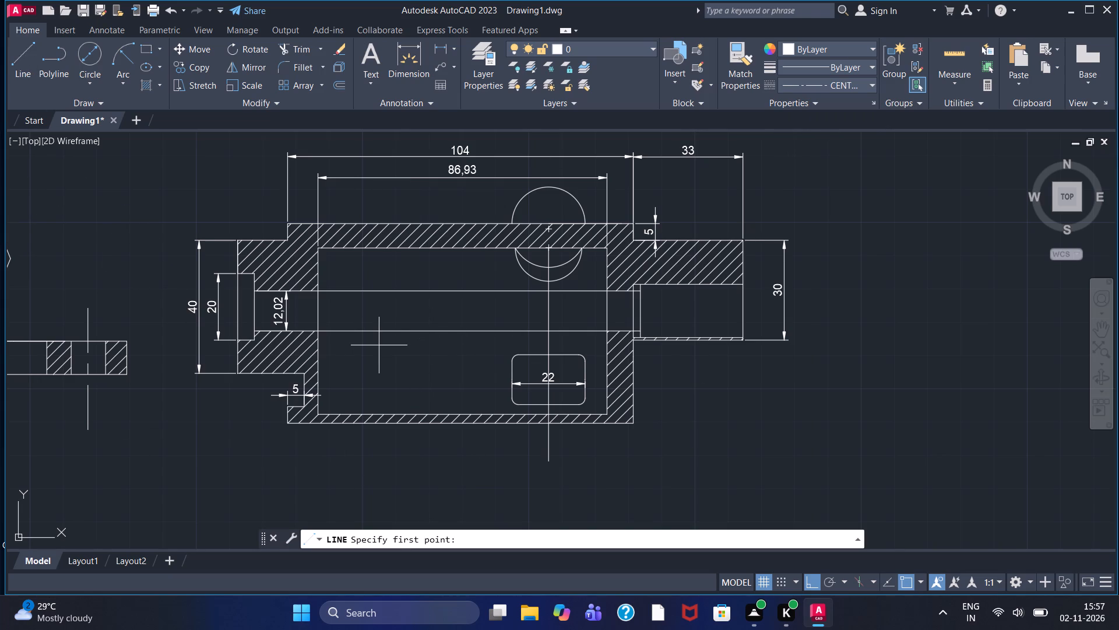
{"action": "left_click", "coordinate": [241, 309]}
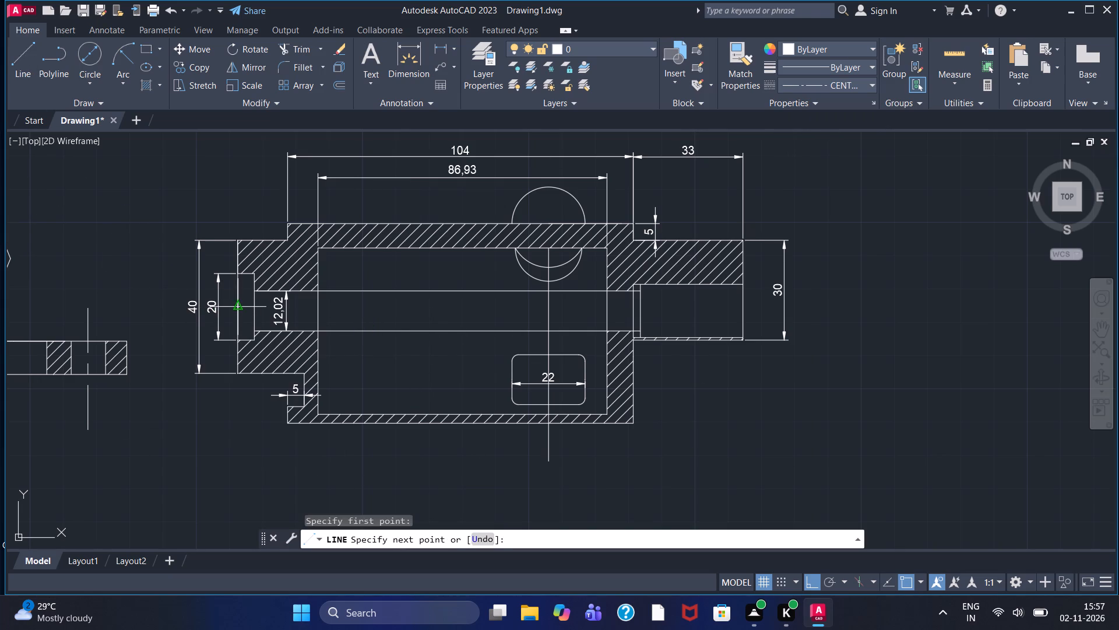
{"action": "left_click", "coordinate": [742, 307]}
{"action": "right_click", "coordinate": [742, 307]}
{"action": "left_click", "coordinate": [761, 313]}
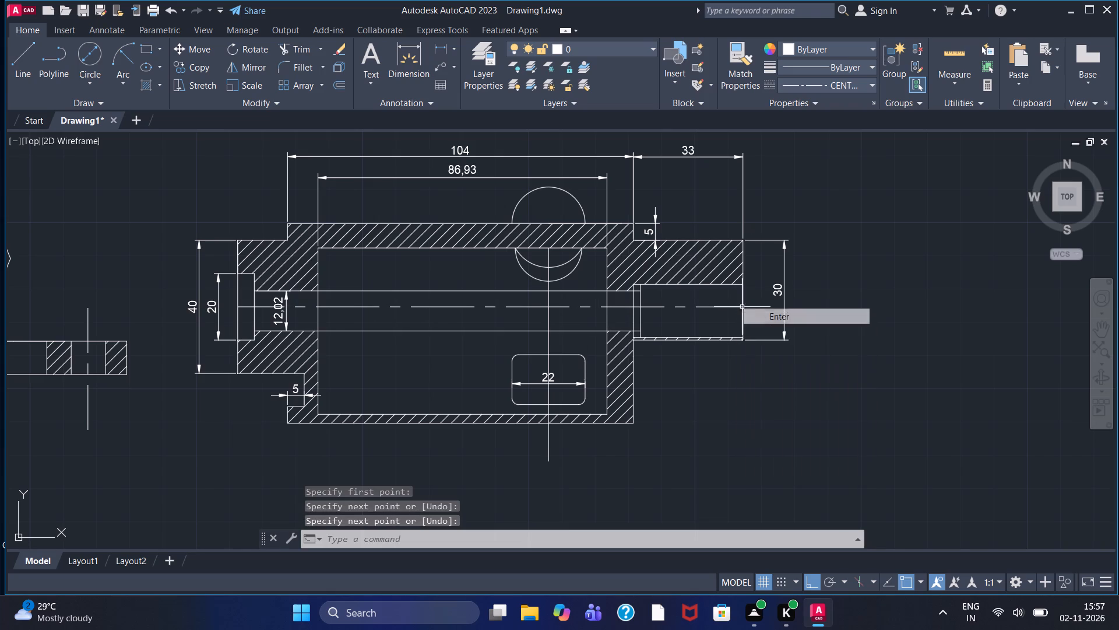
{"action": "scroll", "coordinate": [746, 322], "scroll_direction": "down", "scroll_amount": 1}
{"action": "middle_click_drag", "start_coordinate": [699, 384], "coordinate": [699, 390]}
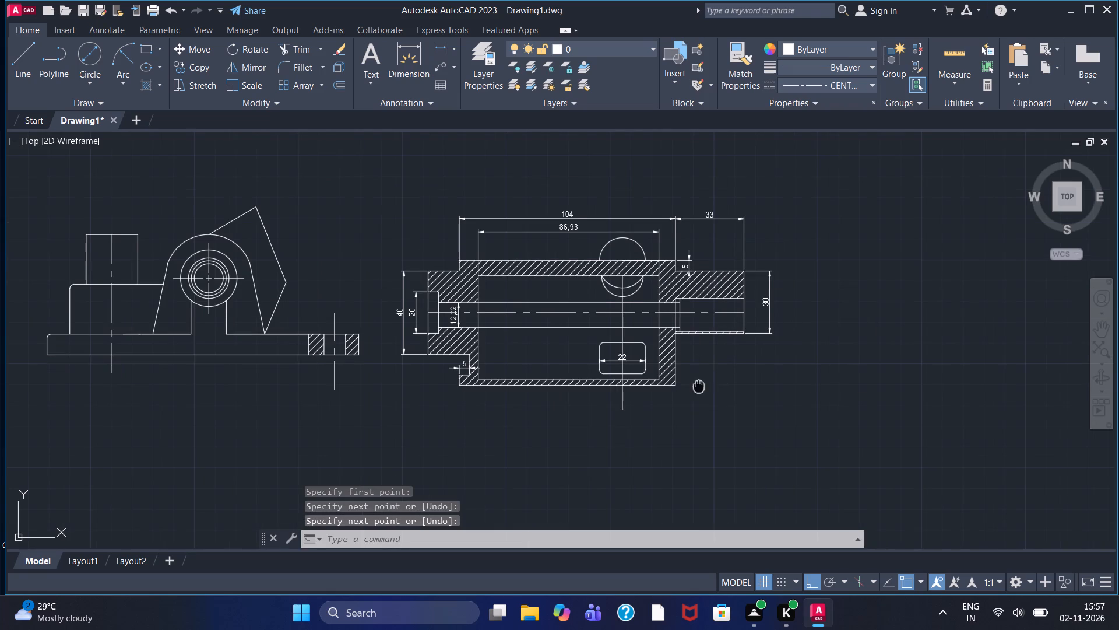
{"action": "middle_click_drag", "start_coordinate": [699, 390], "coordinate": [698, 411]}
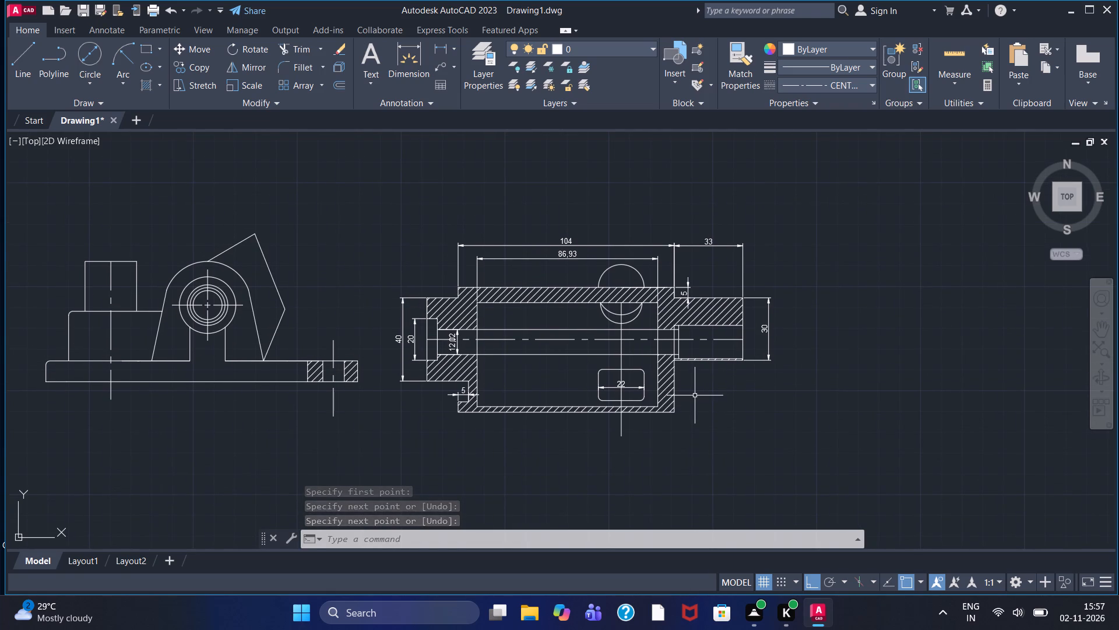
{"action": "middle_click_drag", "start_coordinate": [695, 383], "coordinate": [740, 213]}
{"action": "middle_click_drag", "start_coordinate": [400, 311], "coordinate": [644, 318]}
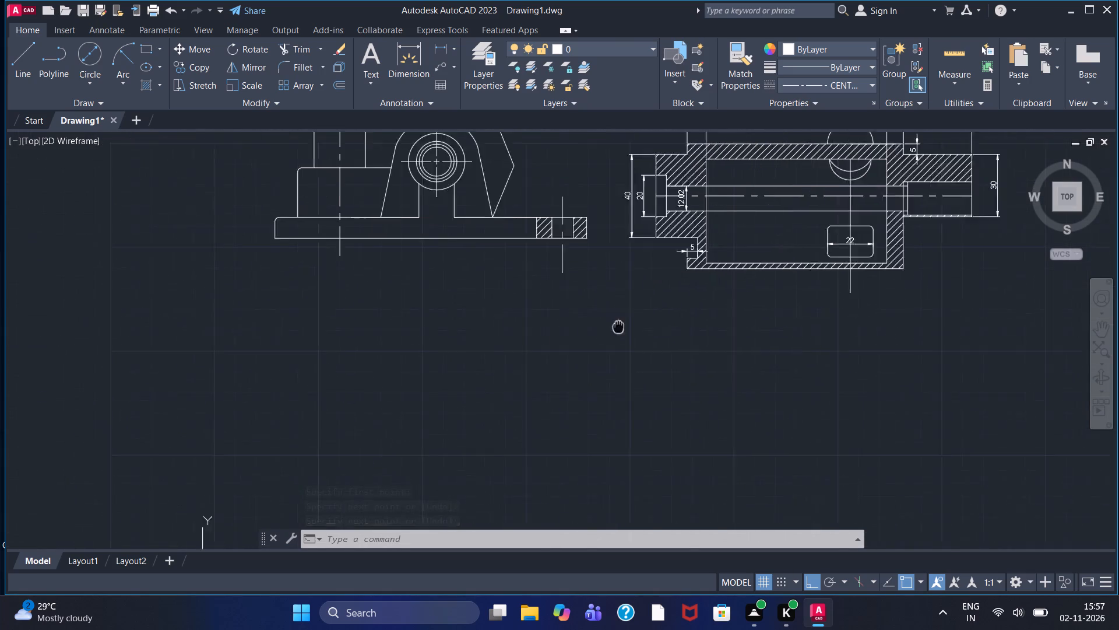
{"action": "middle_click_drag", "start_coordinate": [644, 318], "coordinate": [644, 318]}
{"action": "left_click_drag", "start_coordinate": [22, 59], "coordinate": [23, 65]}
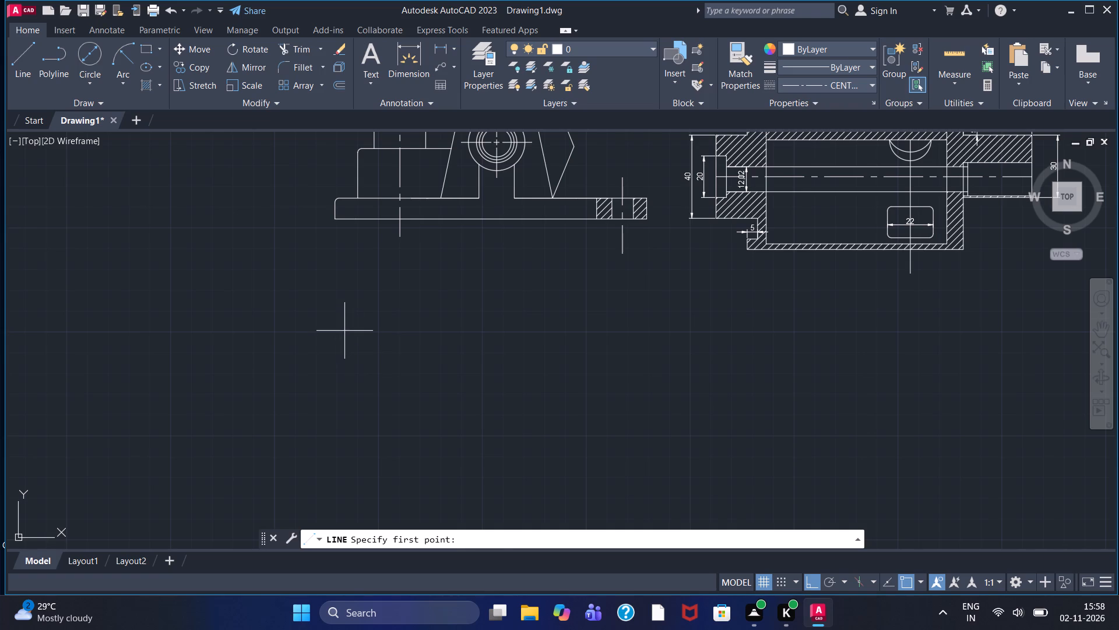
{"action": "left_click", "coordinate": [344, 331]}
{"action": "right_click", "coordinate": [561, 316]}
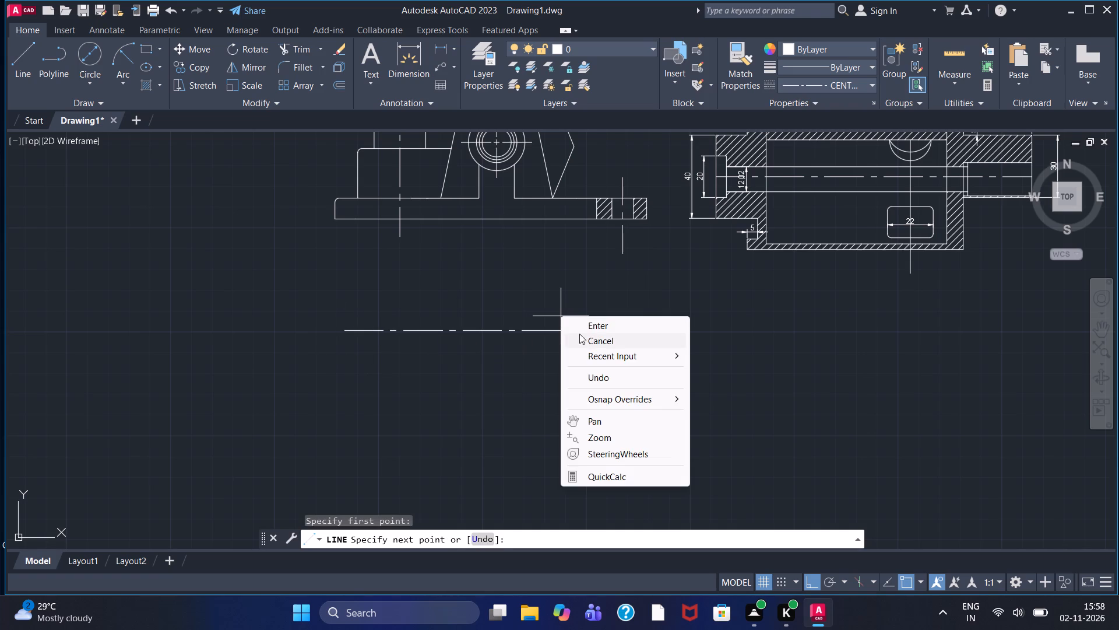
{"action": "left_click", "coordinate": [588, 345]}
With the linetype set to Continuous, draw a 114-long horizontal line in the empty space below the front view, starting near its base's left end.
{"action": "left_click", "coordinate": [804, 89]}
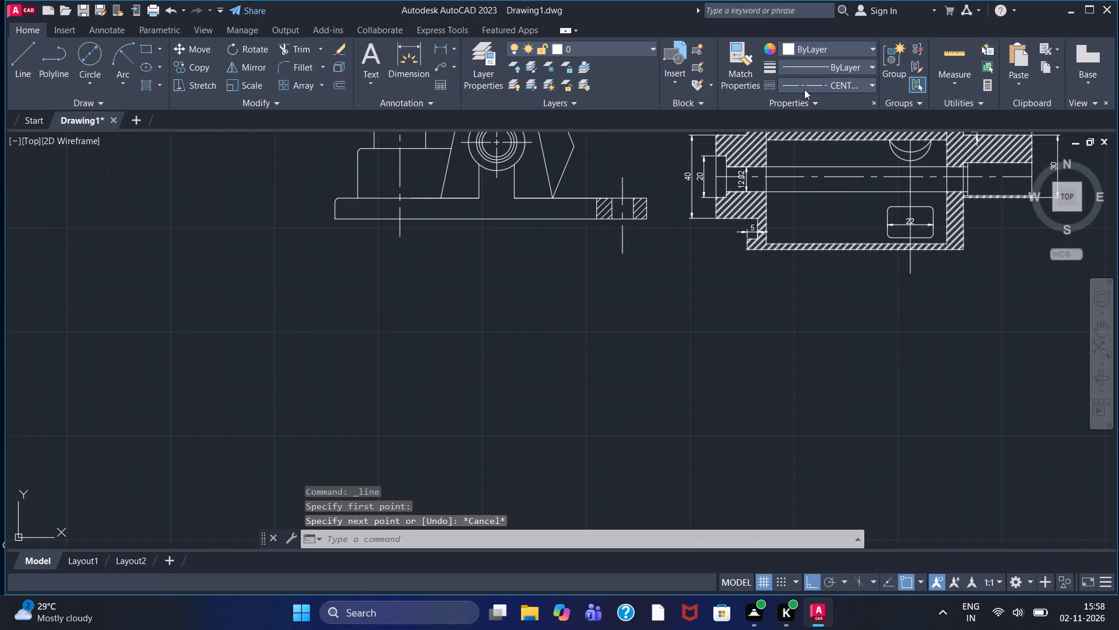
{"action": "left_click", "coordinate": [818, 152]}
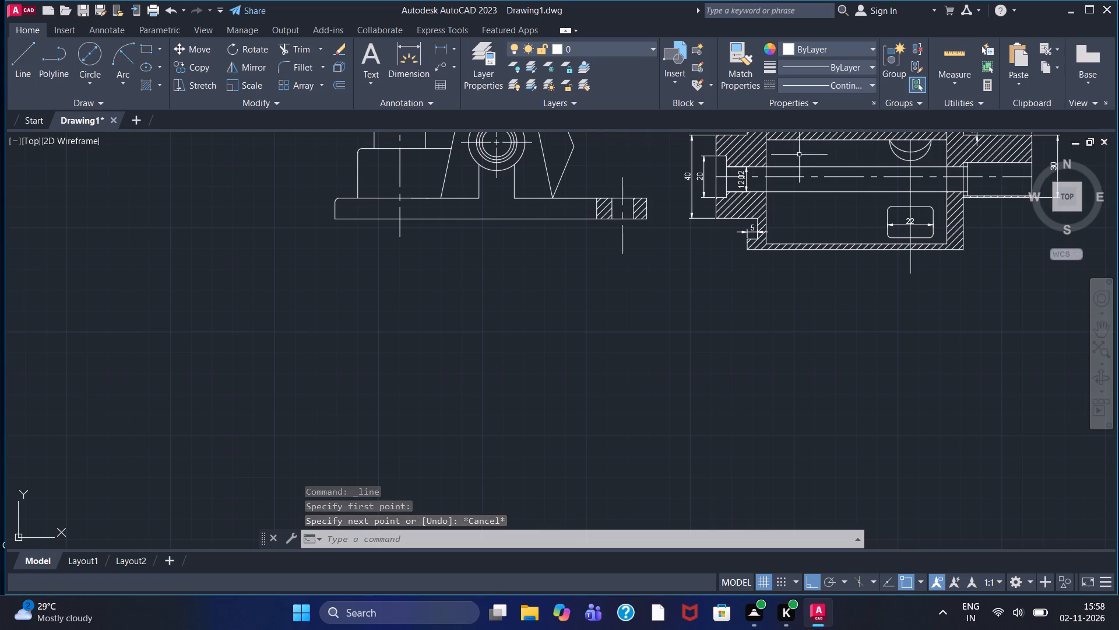
{"action": "left_click", "coordinate": [25, 85]}
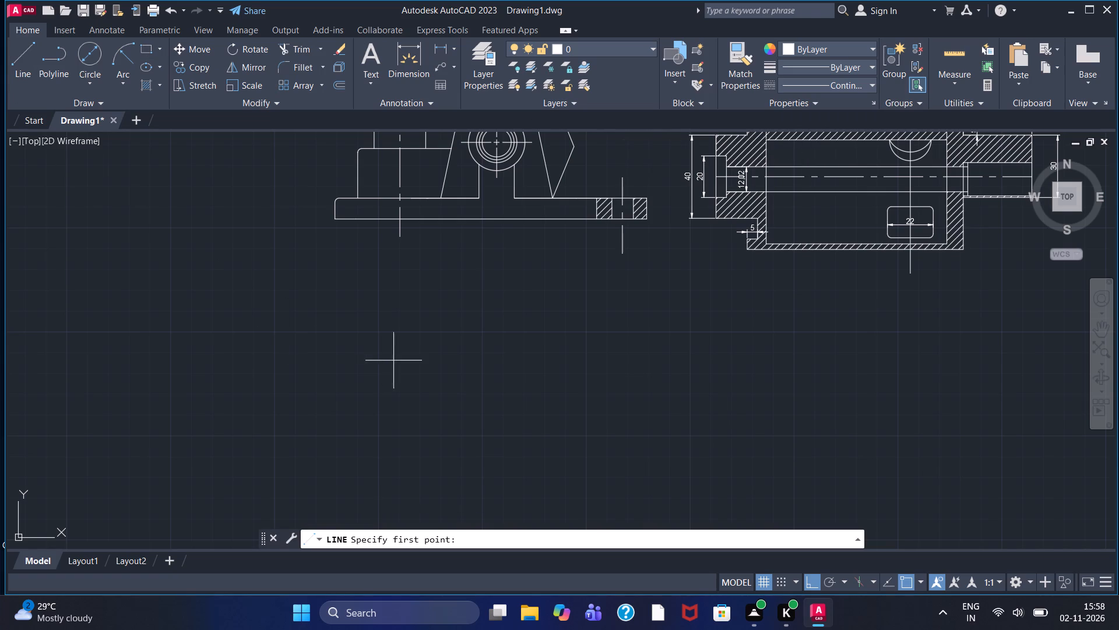
{"action": "left_click", "coordinate": [340, 301]}
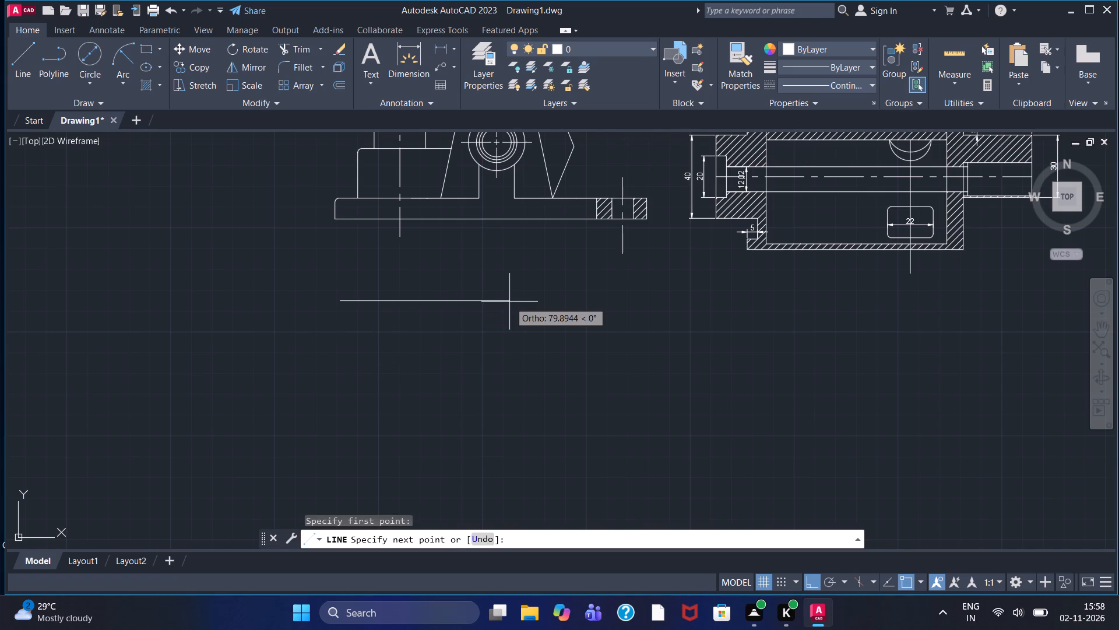
{"action": "type", "text": "114"}
{"action": "key", "text": "Return"}
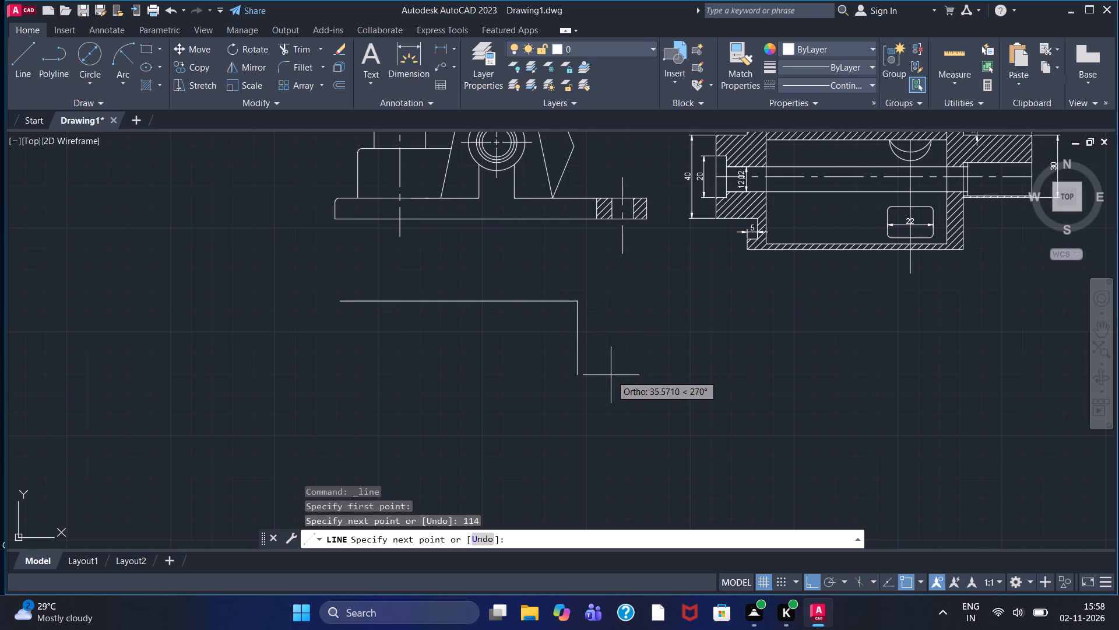
{"action": "right_click", "coordinate": [612, 348]}
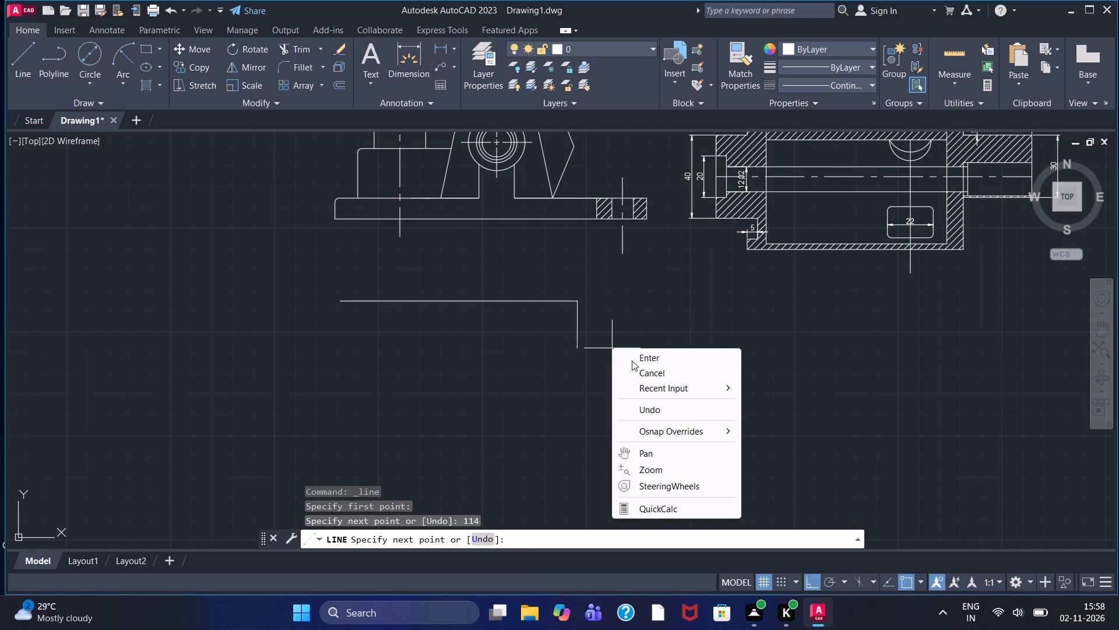
{"action": "left_click", "coordinate": [632, 357]}
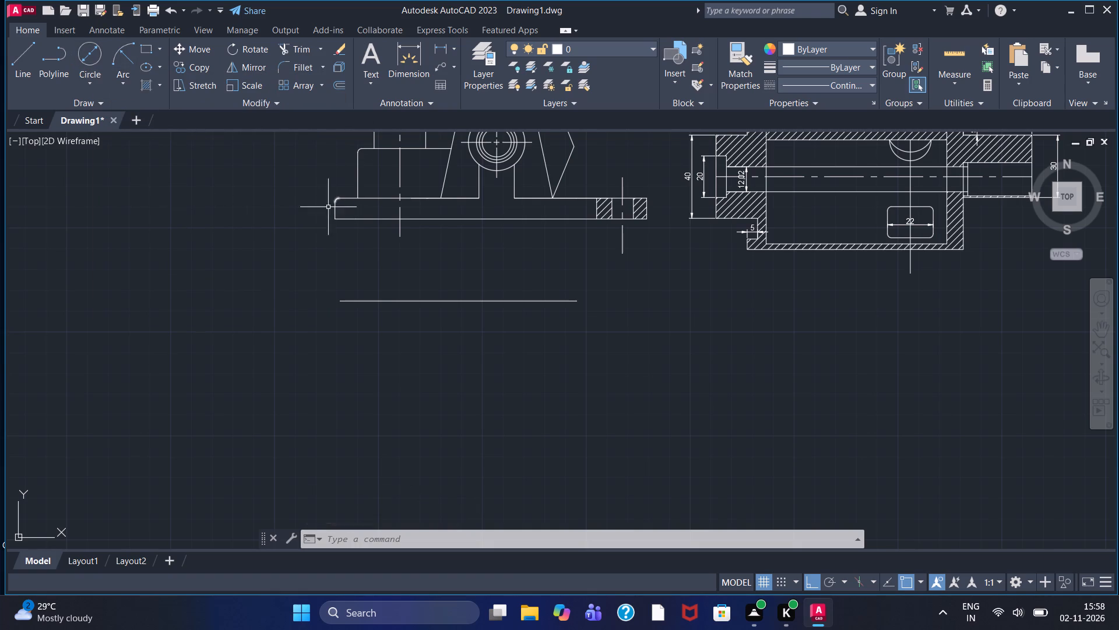
Draw 15-long vertical lines downward from the left and right ends of the 114-long horizontal line.
{"action": "left_click", "coordinate": [87, 54]}
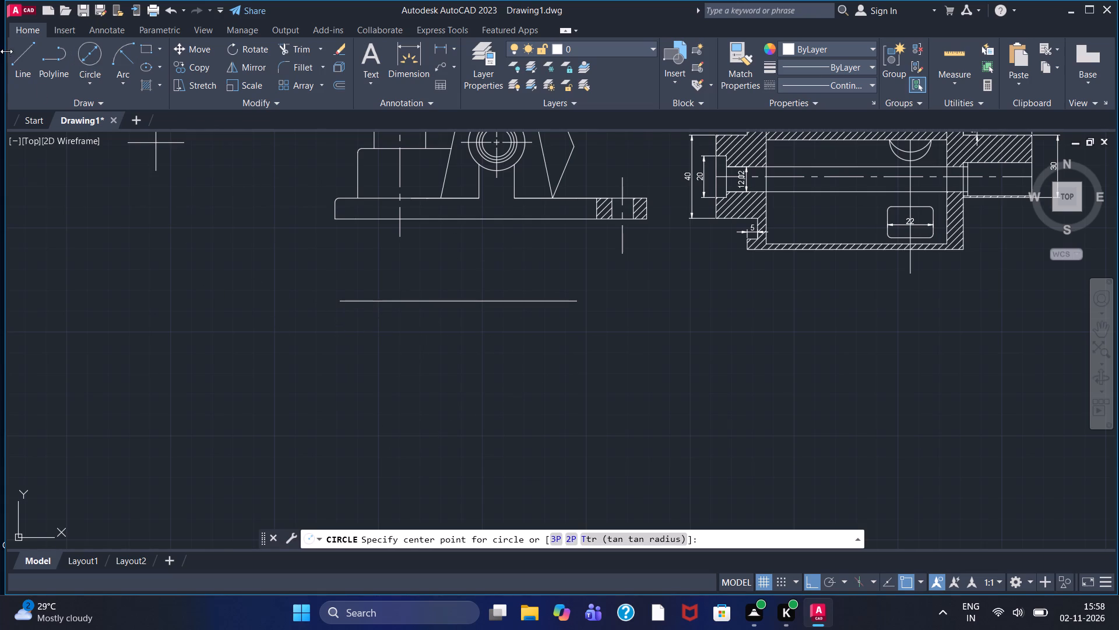
{"action": "left_click", "coordinate": [23, 71]}
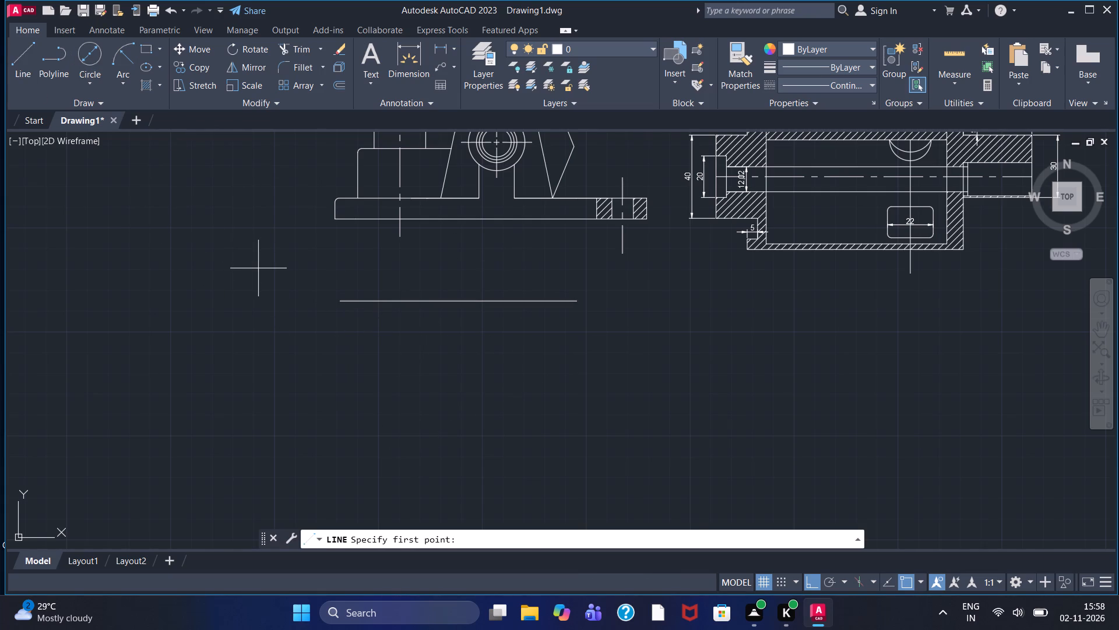
{"action": "left_click", "coordinate": [337, 300]}
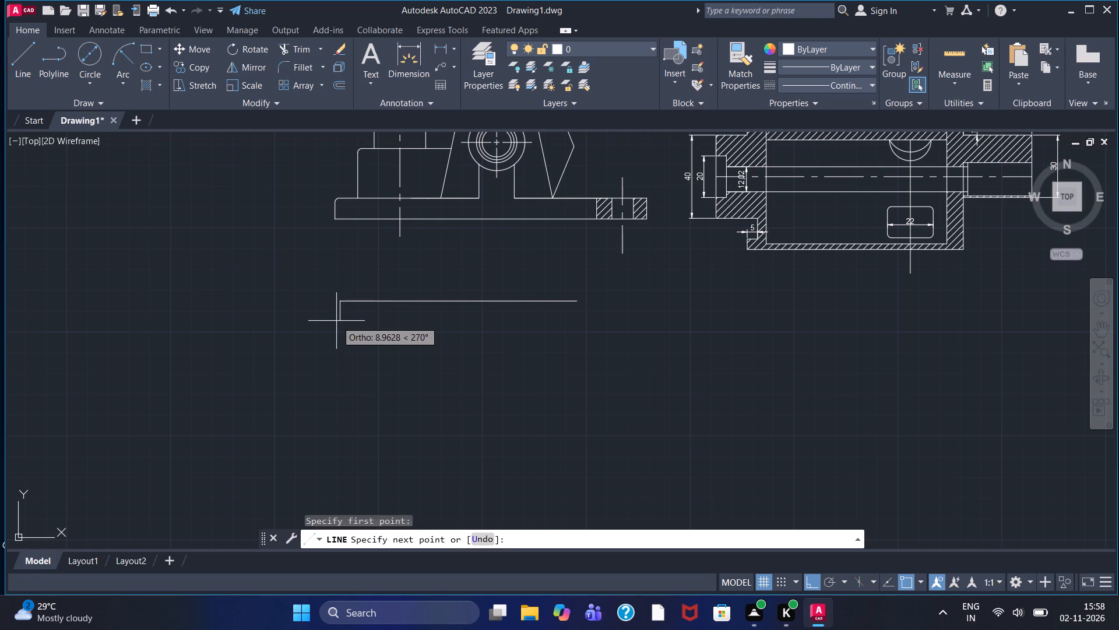
{"action": "type", "text": "15"}
{"action": "key", "text": "Return"}
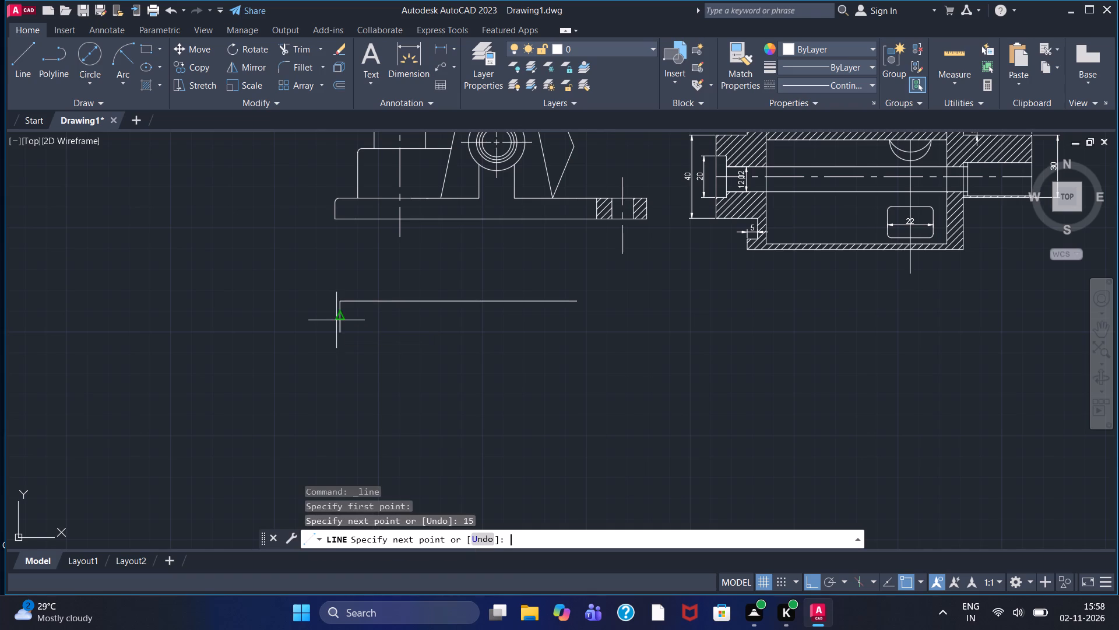
{"action": "key", "text": "Escape"}
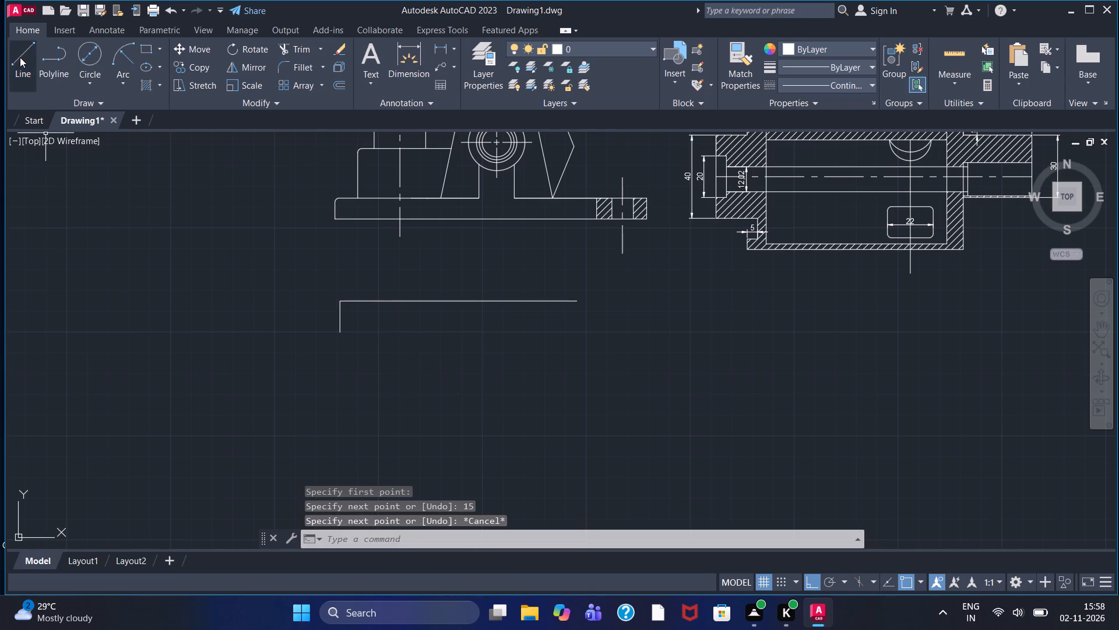
{"action": "left_click_drag", "start_coordinate": [20, 57], "coordinate": [26, 65]}
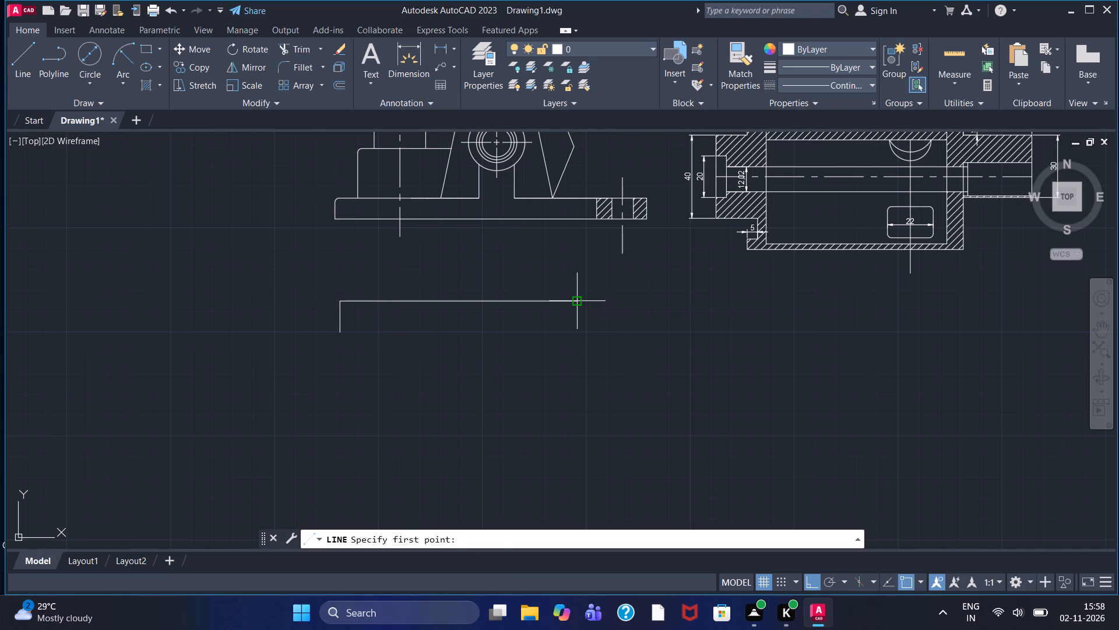
{"action": "left_click", "coordinate": [576, 303]}
{"action": "type", "text": "15"}
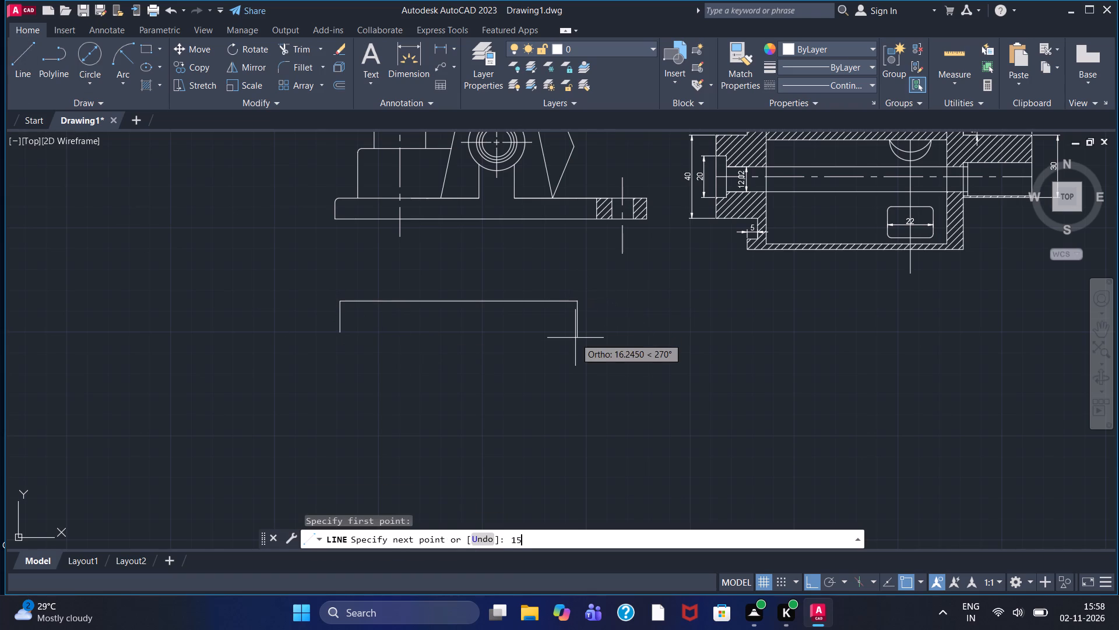
{"action": "key", "text": "Return"}
{"action": "key", "text": "Escape"}
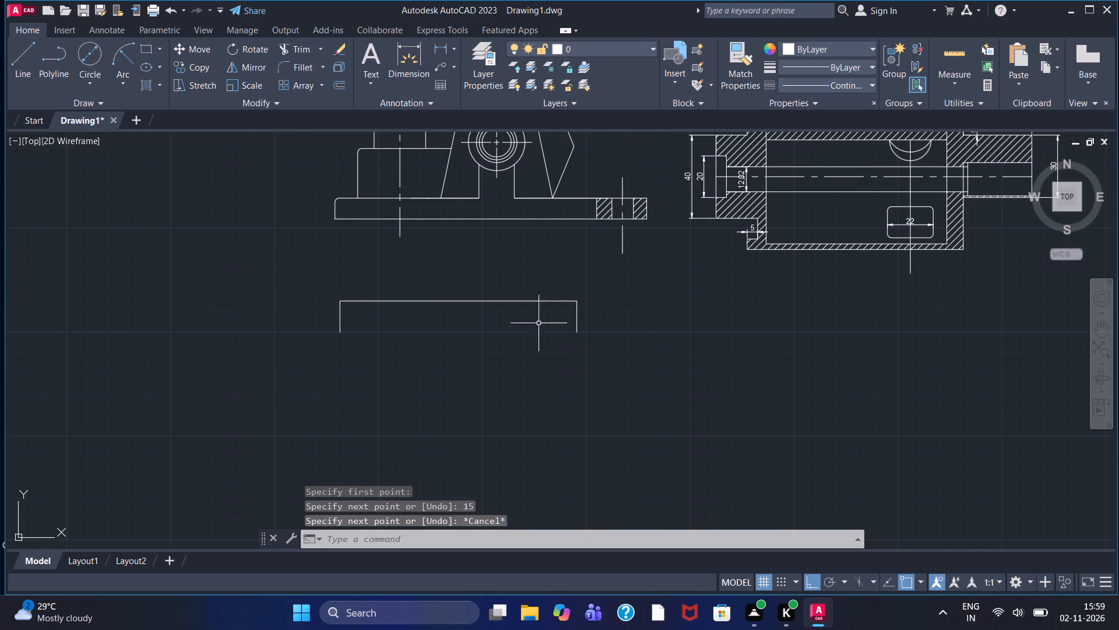
Draw concentric circles of diameter 15 and 30 centred on the lower end of the left 15-long vertical line.
{"action": "left_click", "coordinate": [88, 60]}
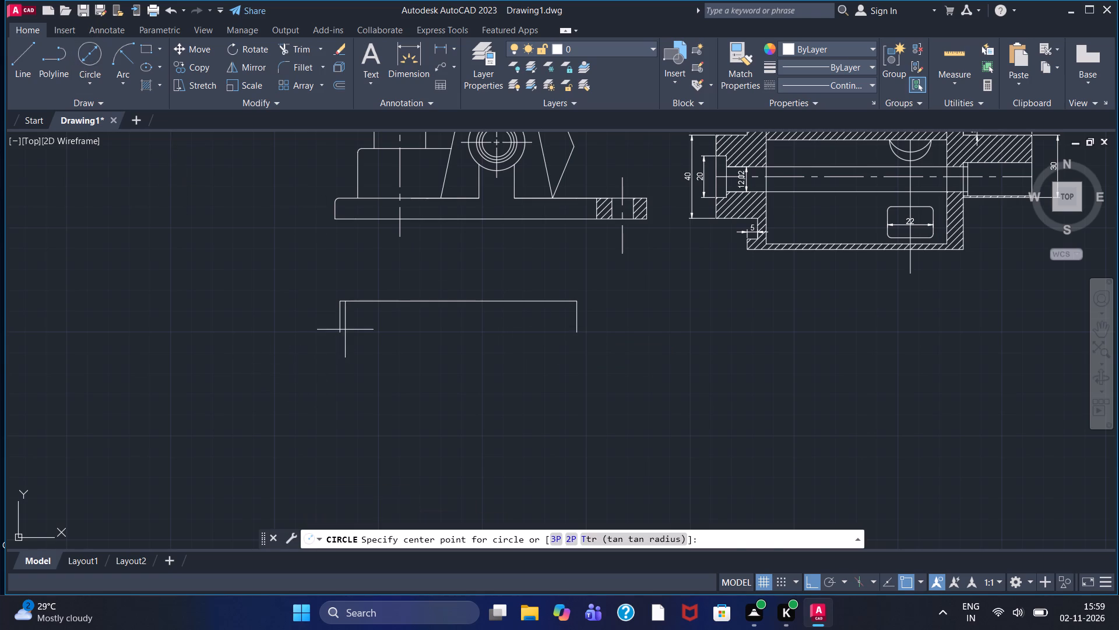
{"action": "left_click", "coordinate": [339, 330]}
{"action": "type", "text": "15"}
{"action": "key", "text": "Return"}
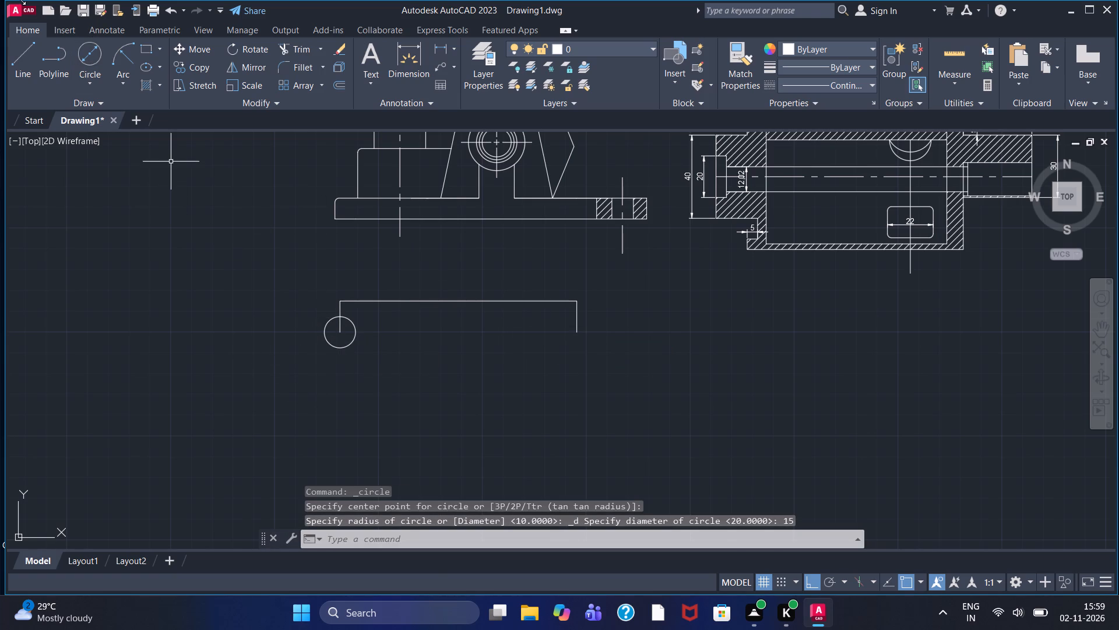
{"action": "left_click", "coordinate": [83, 55]}
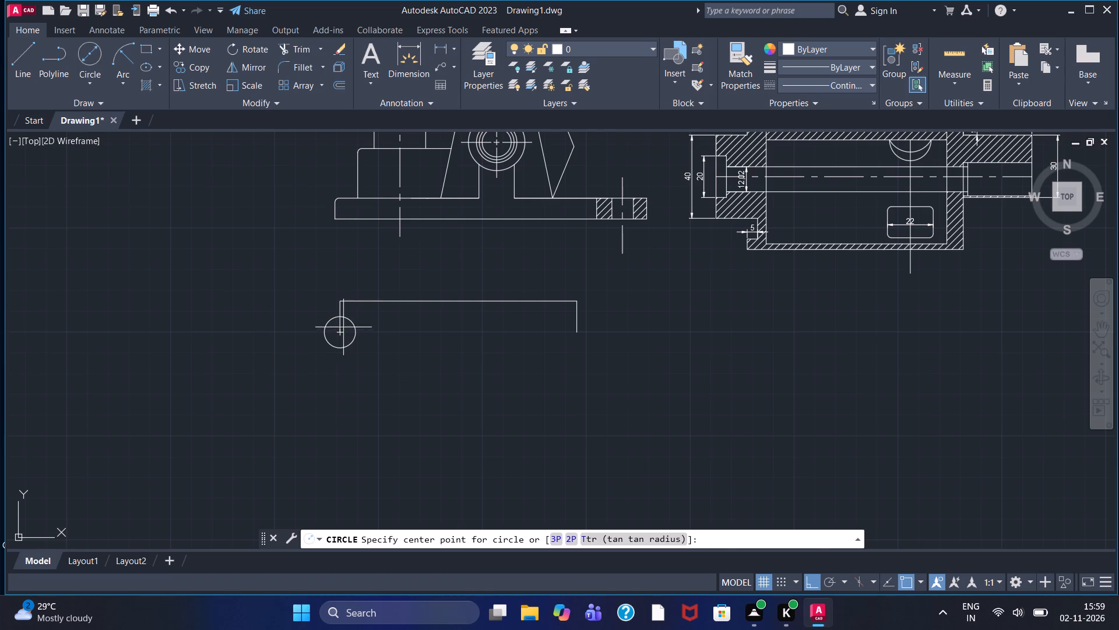
{"action": "left_click", "coordinate": [343, 330]}
{"action": "type", "text": "30"}
{"action": "key", "text": "Return"}
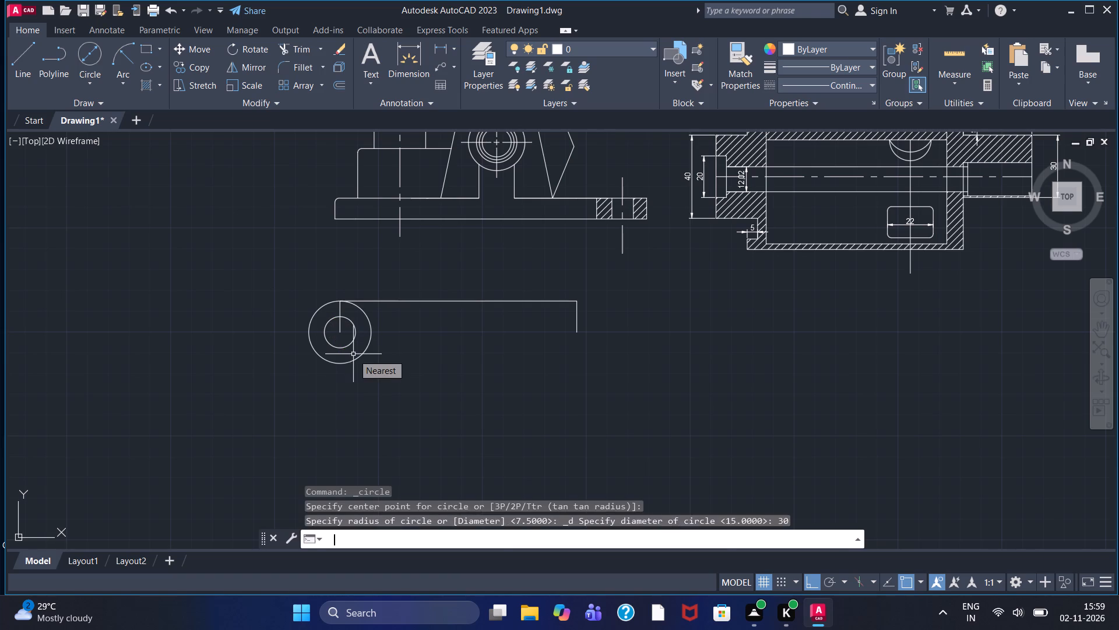
Draw concentric circles of diameter 30 and 15 centred on the lower end of the right 15-long vertical line.
{"action": "left_click", "coordinate": [90, 53]}
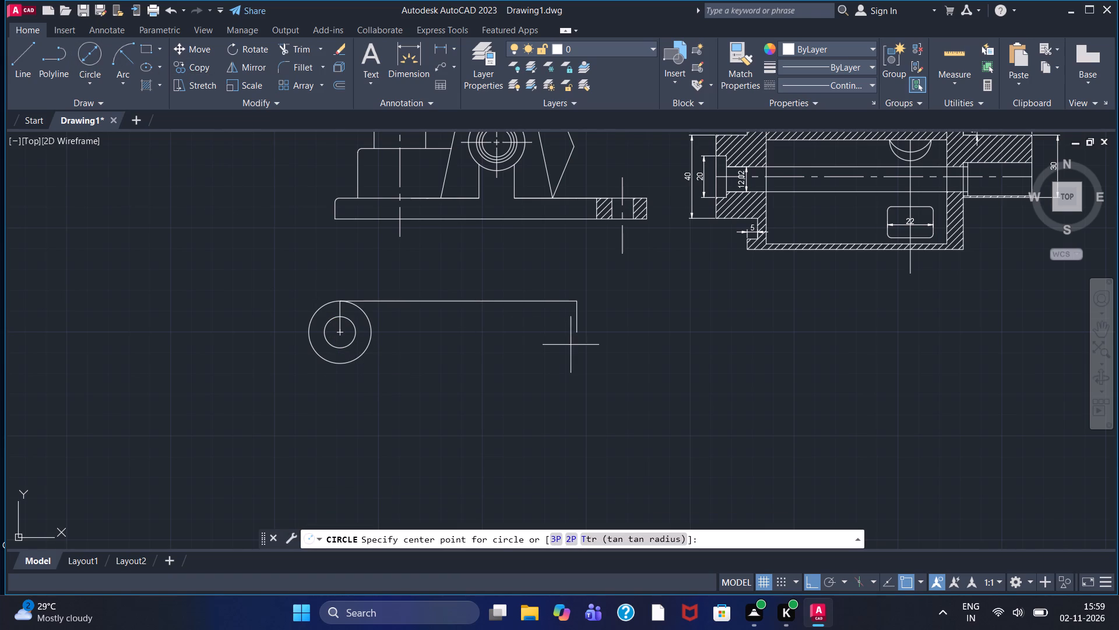
{"action": "left_click", "coordinate": [579, 334]}
{"action": "type", "text": "30"}
{"action": "key", "text": "Return"}
{"action": "left_click", "coordinate": [97, 55]}
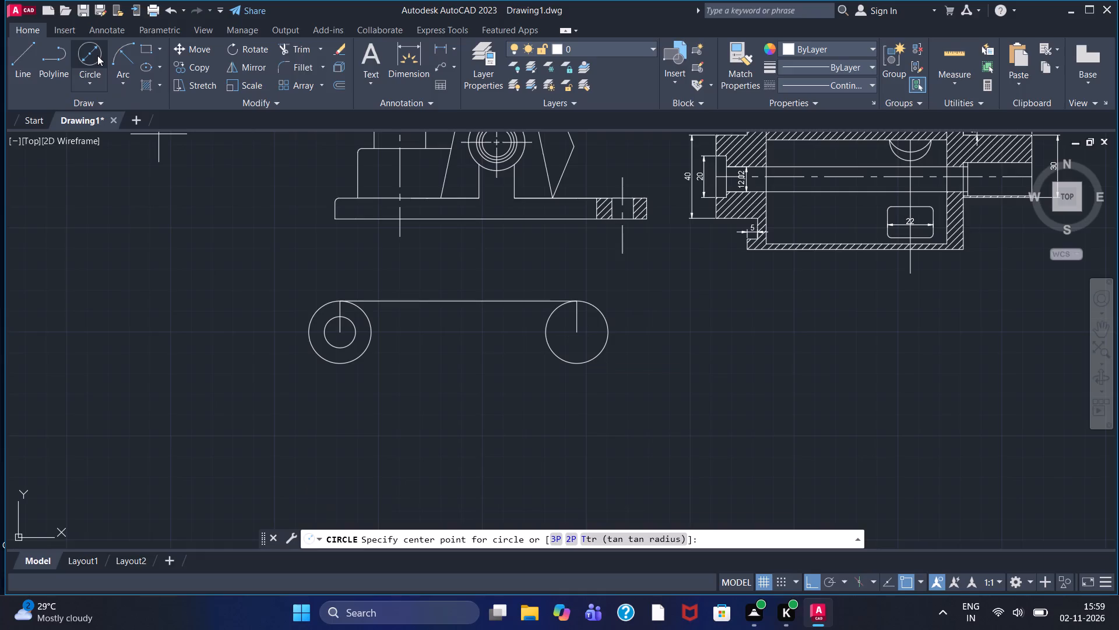
{"action": "left_click", "coordinate": [577, 334]}
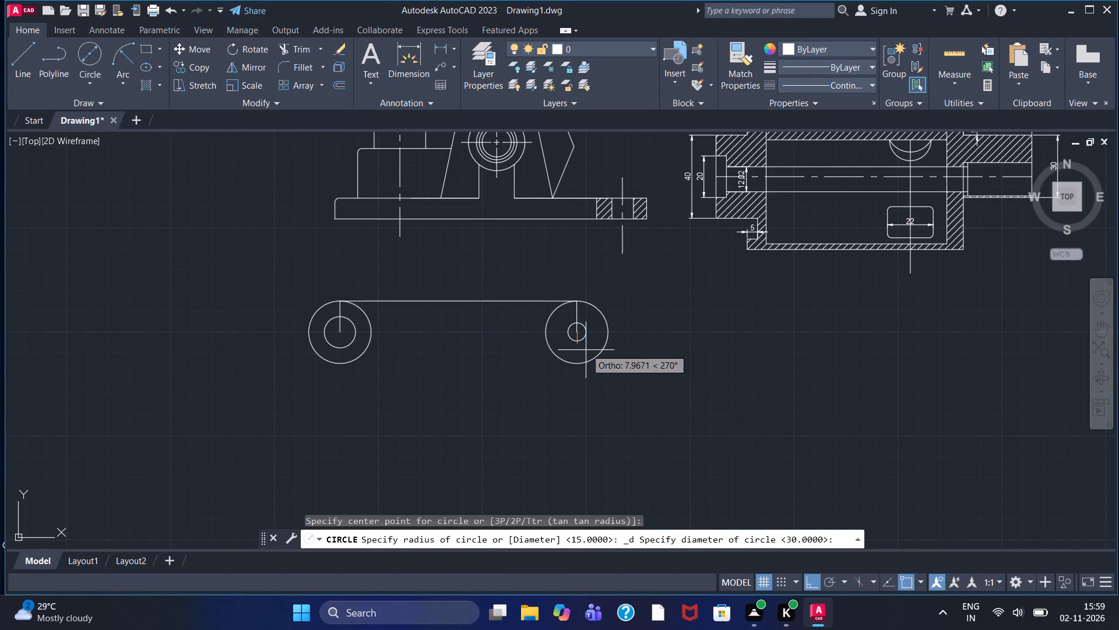
{"action": "key", "text": "1"}
{"action": "key", "text": "5"}
{"action": "key", "text": "Return"}
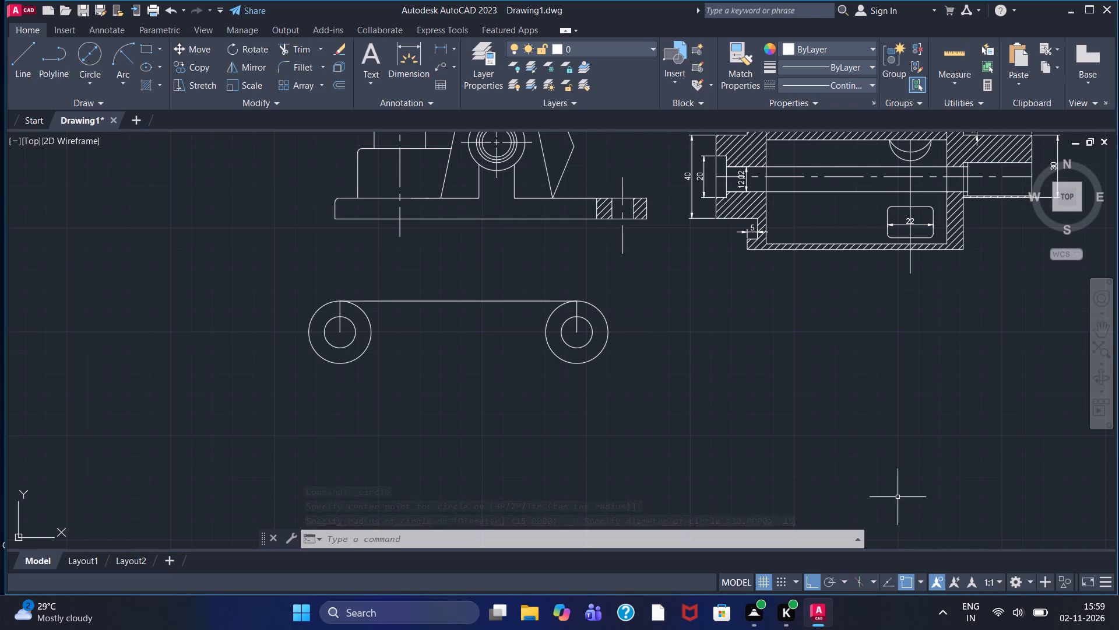
Draw 110-long vertical lines downward from the centres of the left and right concentric circle pairs.
{"action": "left_click", "coordinate": [27, 70]}
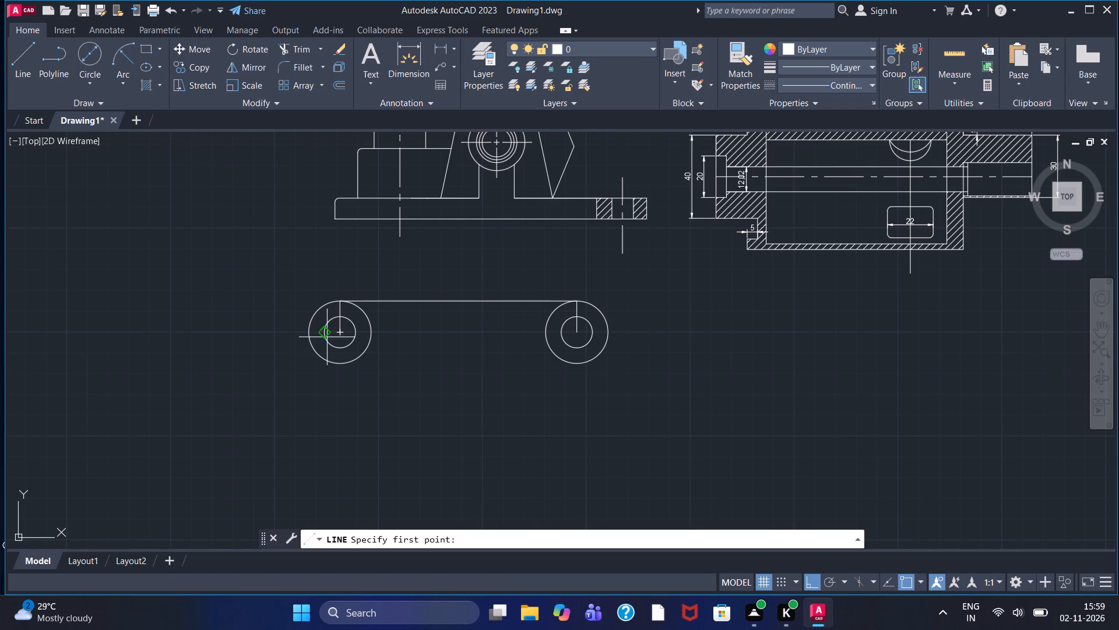
{"action": "left_click", "coordinate": [337, 334]}
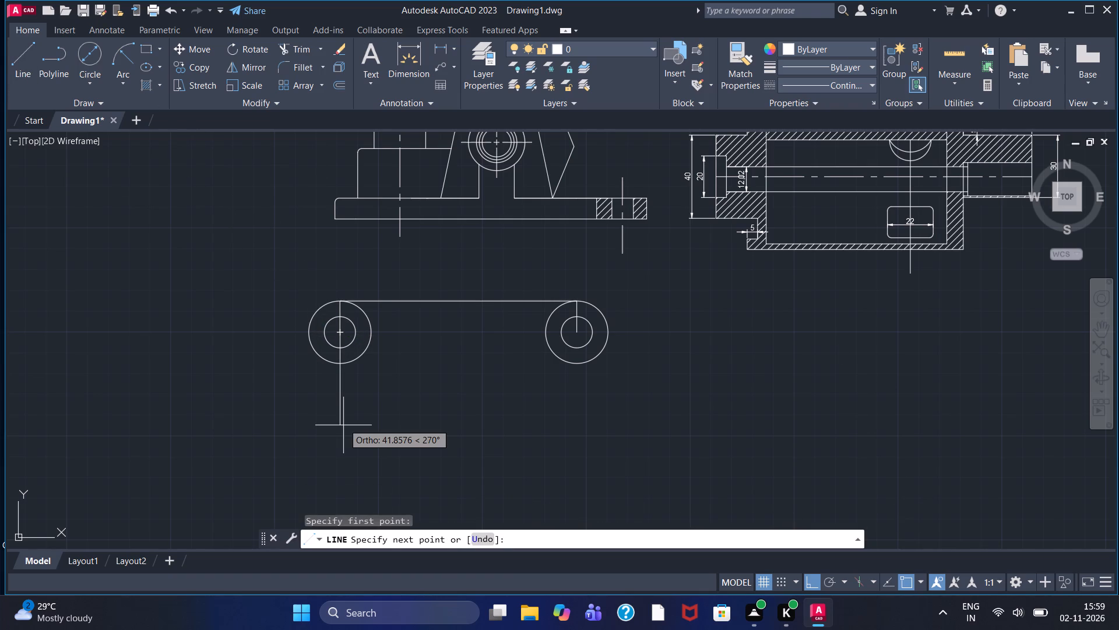
{"action": "type", "text": "110"}
{"action": "key", "text": "Return"}
{"action": "middle_click_drag", "start_coordinate": [371, 416], "coordinate": [372, 318]}
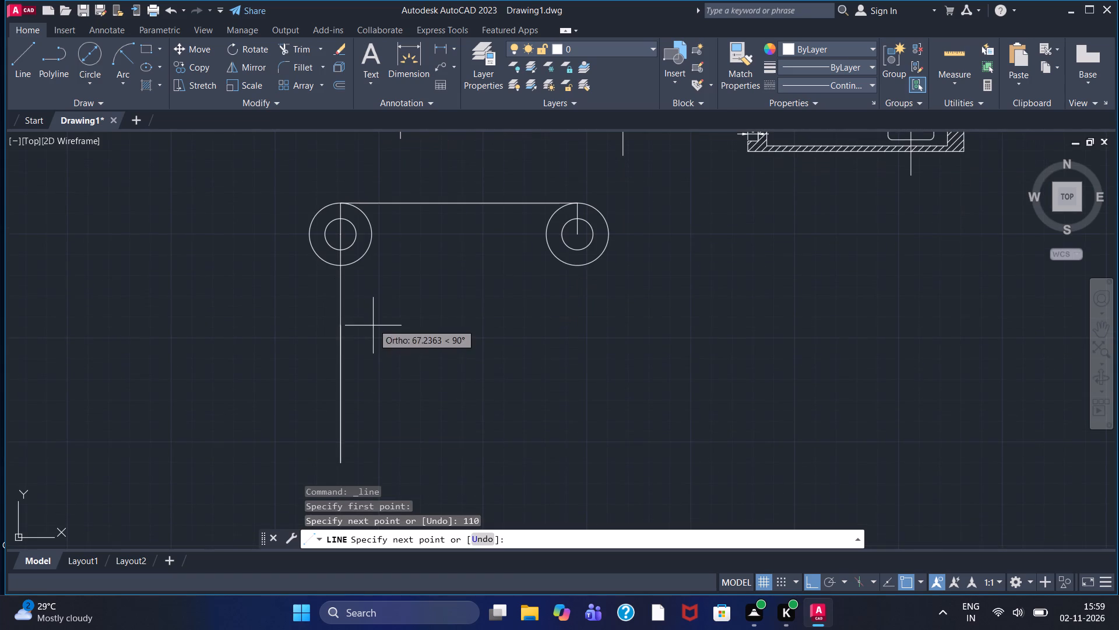
{"action": "right_click", "coordinate": [437, 386]}
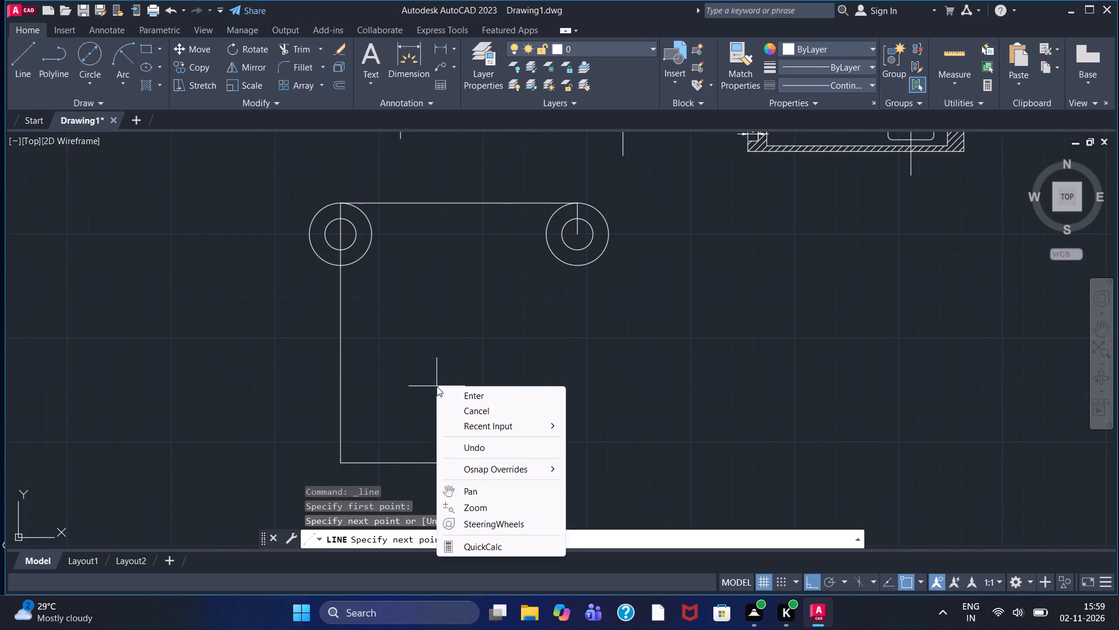
{"action": "left_click", "coordinate": [470, 407]}
{"action": "left_click", "coordinate": [22, 76]}
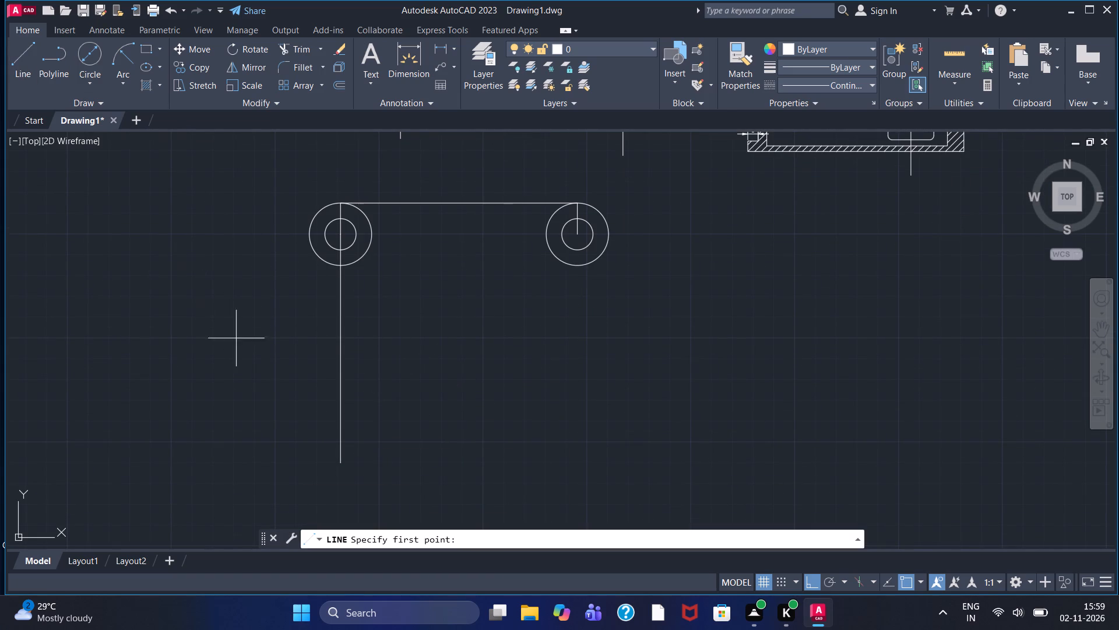
{"action": "left_click", "coordinate": [579, 236]}
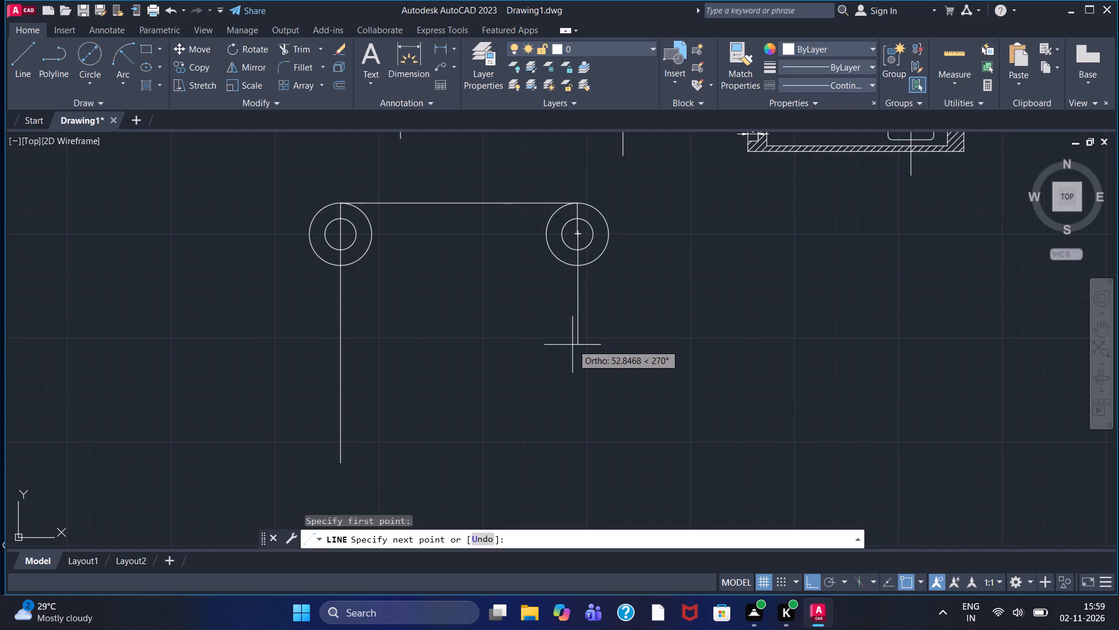
{"action": "type", "text": "110"}
{"action": "key", "text": "Return"}
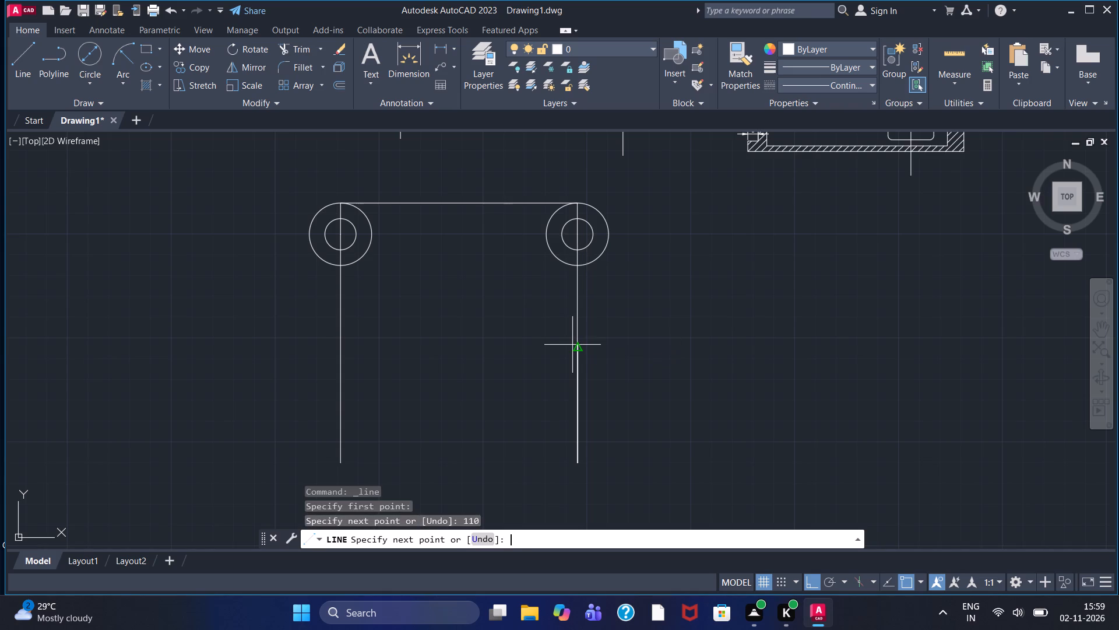
{"action": "key", "text": "Escape"}
Draw a 30-diameter circle centred on the lower end of each 110-long vertical line.
{"action": "left_click", "coordinate": [96, 48]}
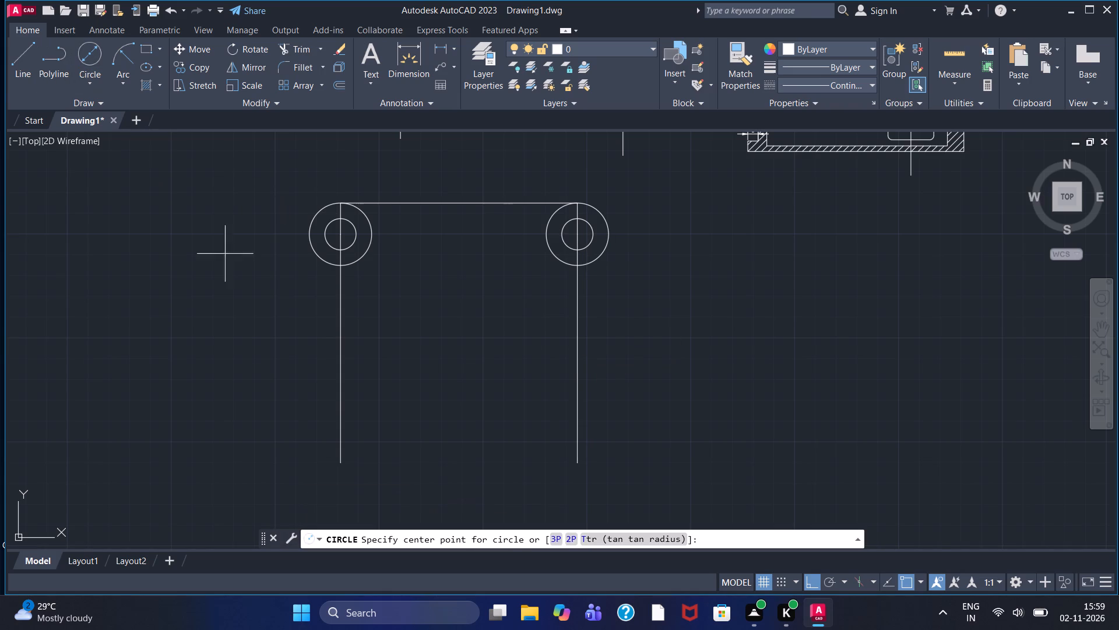
{"action": "left_click", "coordinate": [341, 463]}
{"action": "type", "text": "30"}
{"action": "key", "text": "Return"}
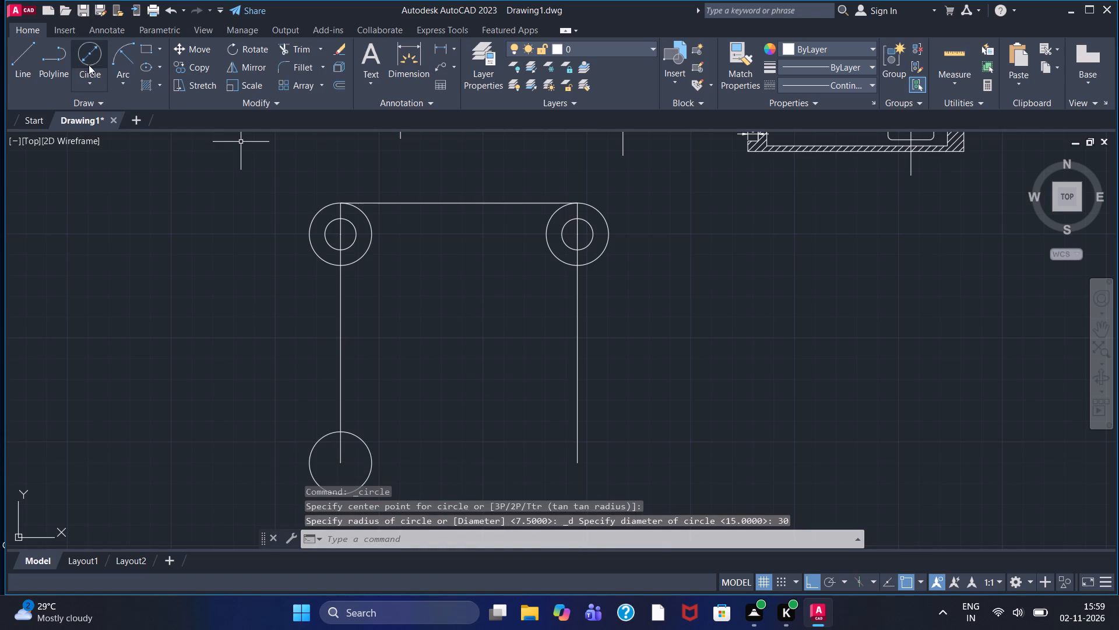
{"action": "left_click", "coordinate": [89, 58]}
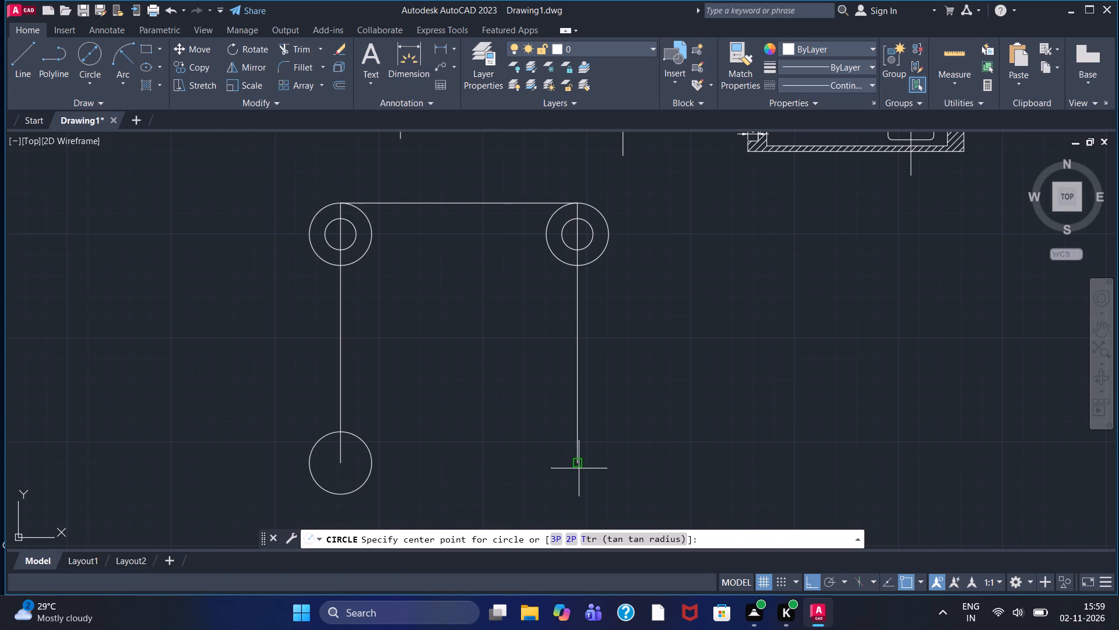
{"action": "left_click", "coordinate": [579, 467]}
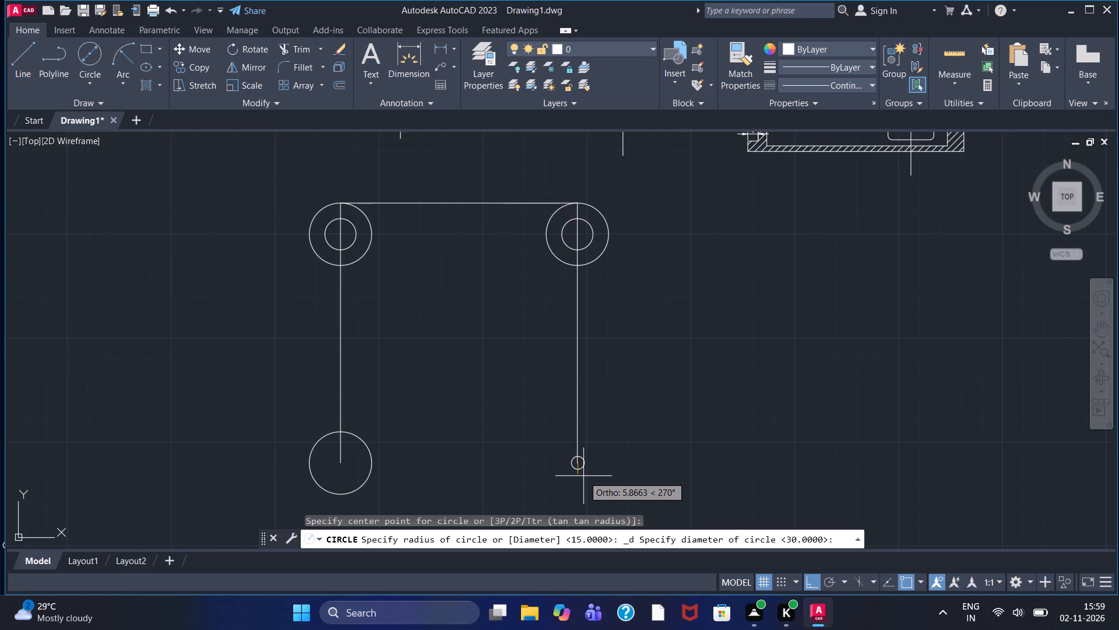
{"action": "key", "text": "0"}
{"action": "key", "text": "BackSpace"}
{"action": "type", "text": "30"}
{"action": "key", "text": "Return"}
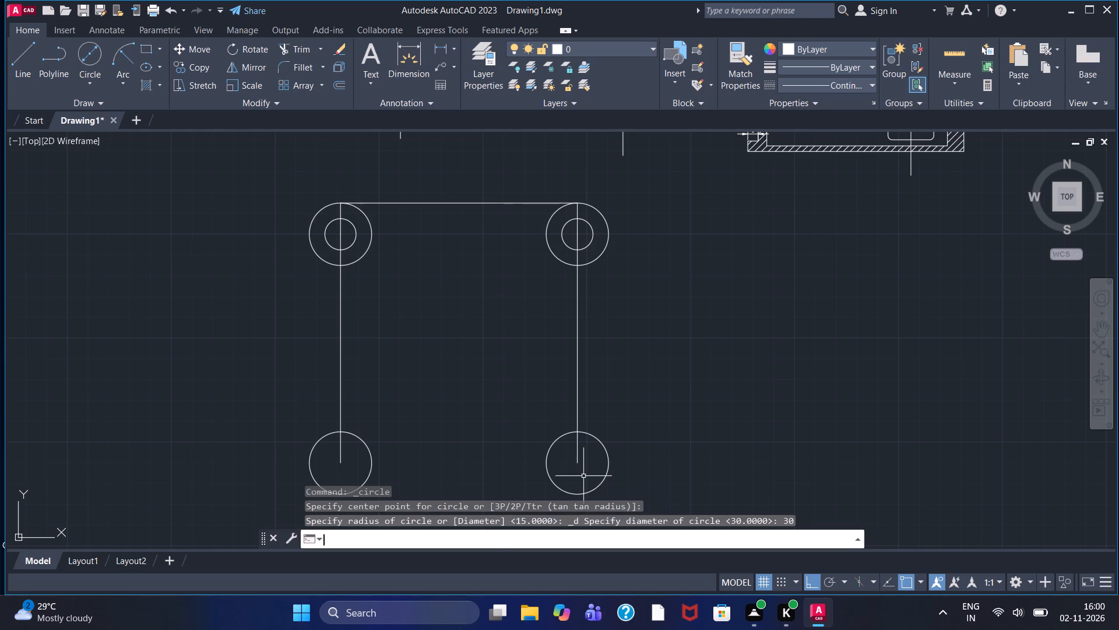
Draw a 15-diameter circle concentric with each of the two lower 30-diameter circles.
{"action": "left_click", "coordinate": [89, 54]}
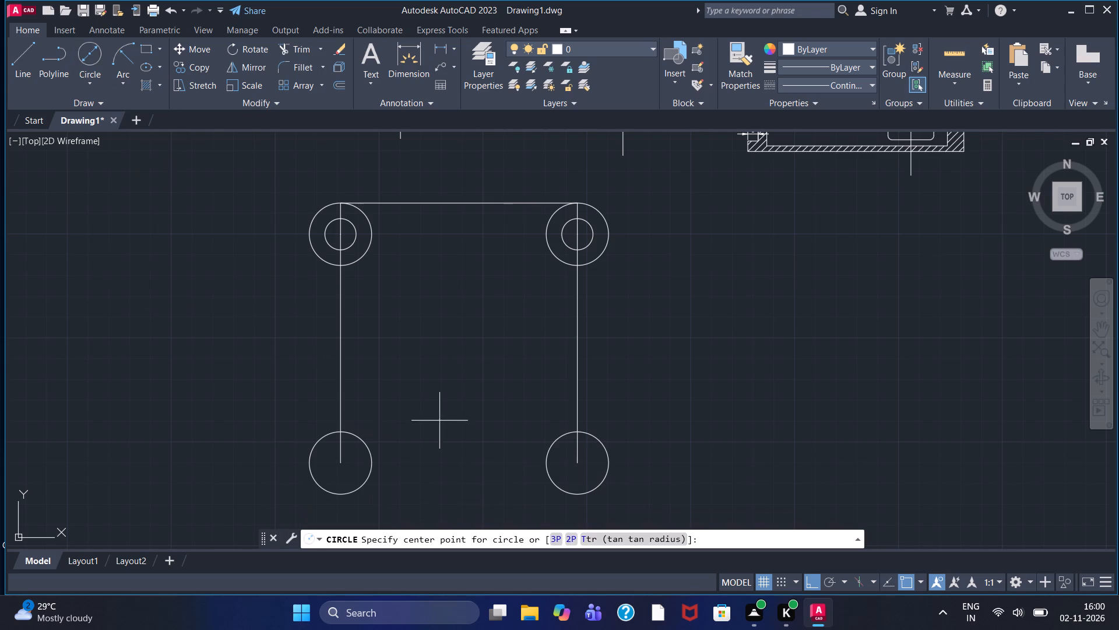
{"action": "middle_click_drag", "start_coordinate": [442, 412], "coordinate": [428, 335]}
{"action": "left_click", "coordinate": [328, 385]}
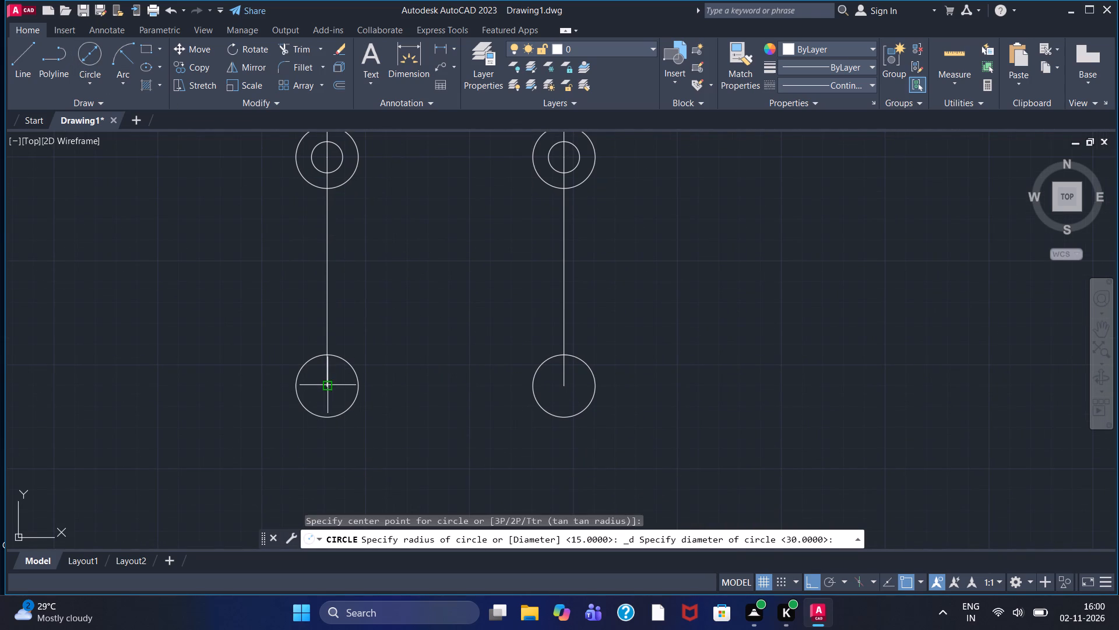
{"action": "type", "text": "15"}
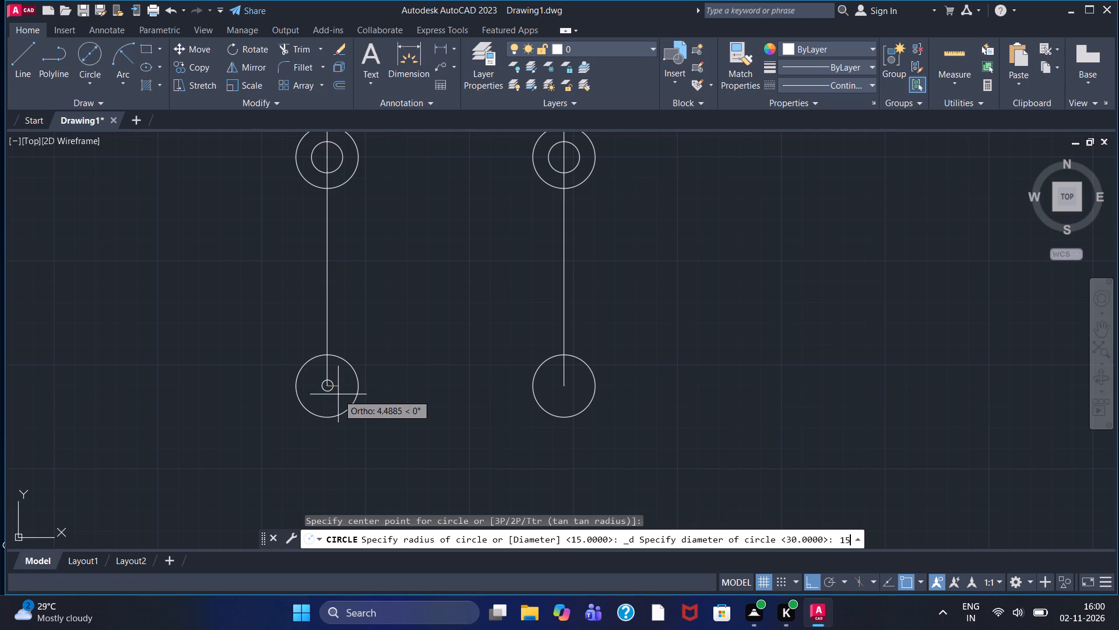
{"action": "key", "text": "Return"}
{"action": "left_click", "coordinate": [91, 52]}
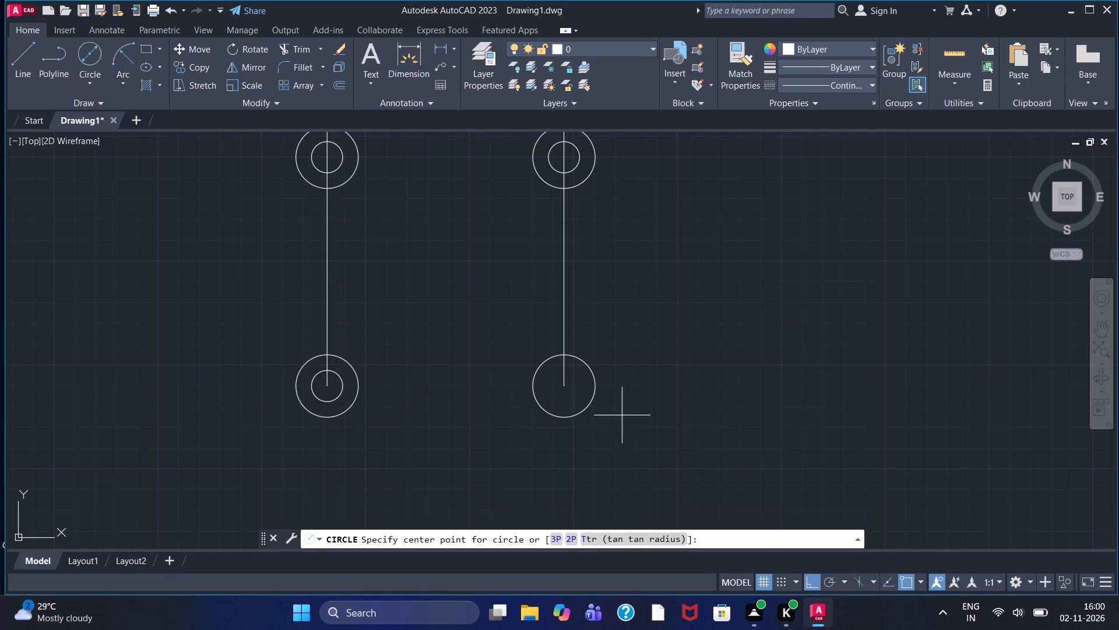
{"action": "left_click", "coordinate": [567, 384]}
{"action": "type", "text": "15"}
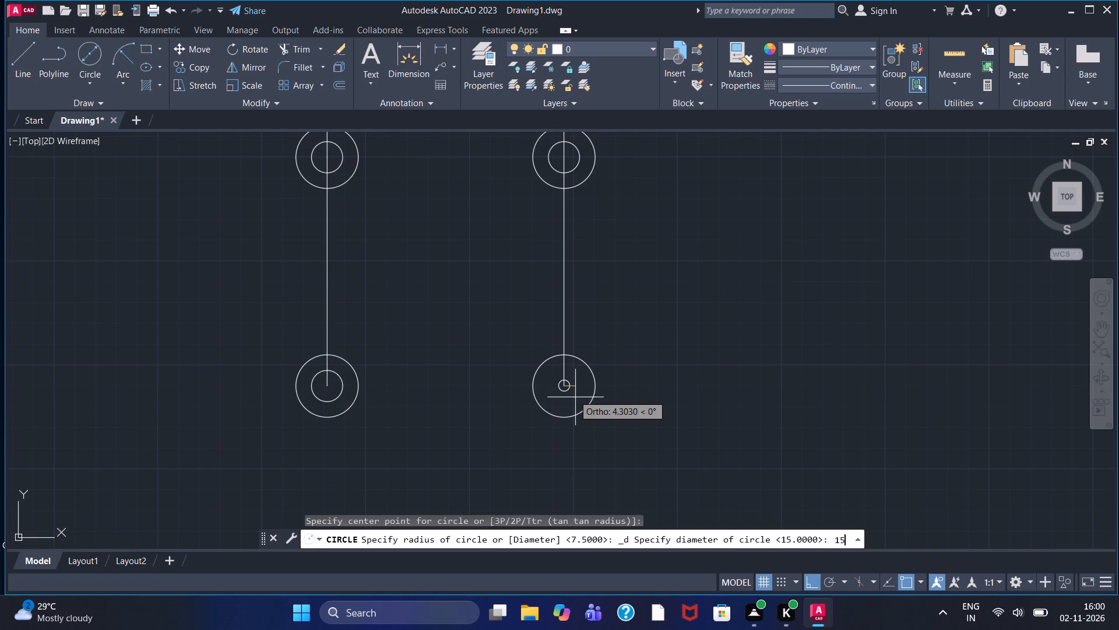
{"action": "key", "text": "Return"}
{"action": "key", "text": "Escape"}
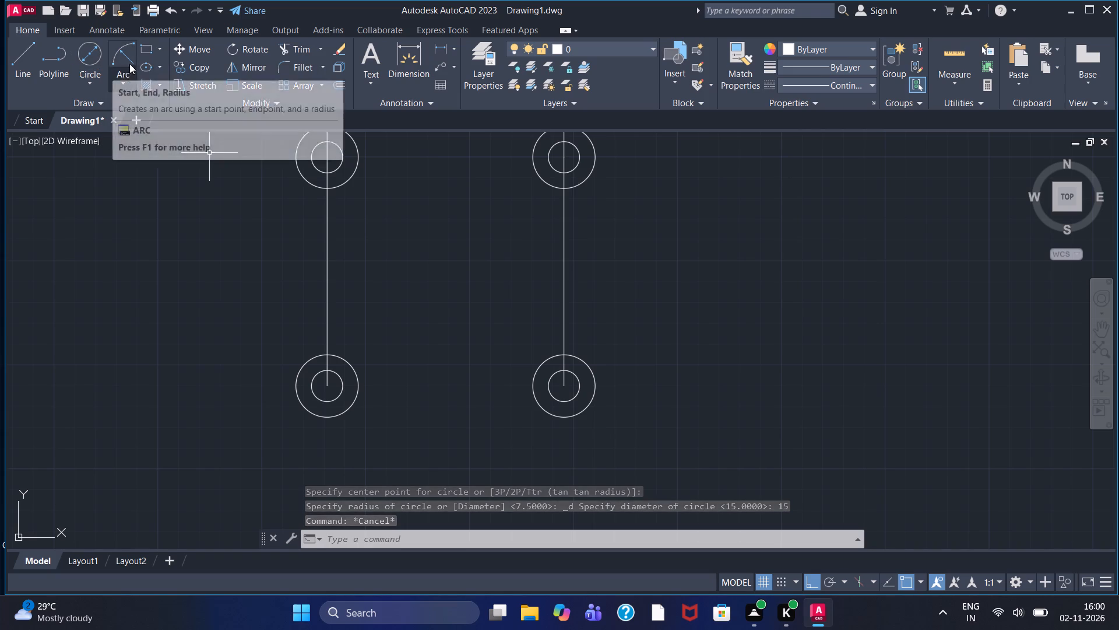
Draw a 32-long horizontal line to the right from the centre of the lower-left concentric circles.
{"action": "left_click", "coordinate": [94, 55]}
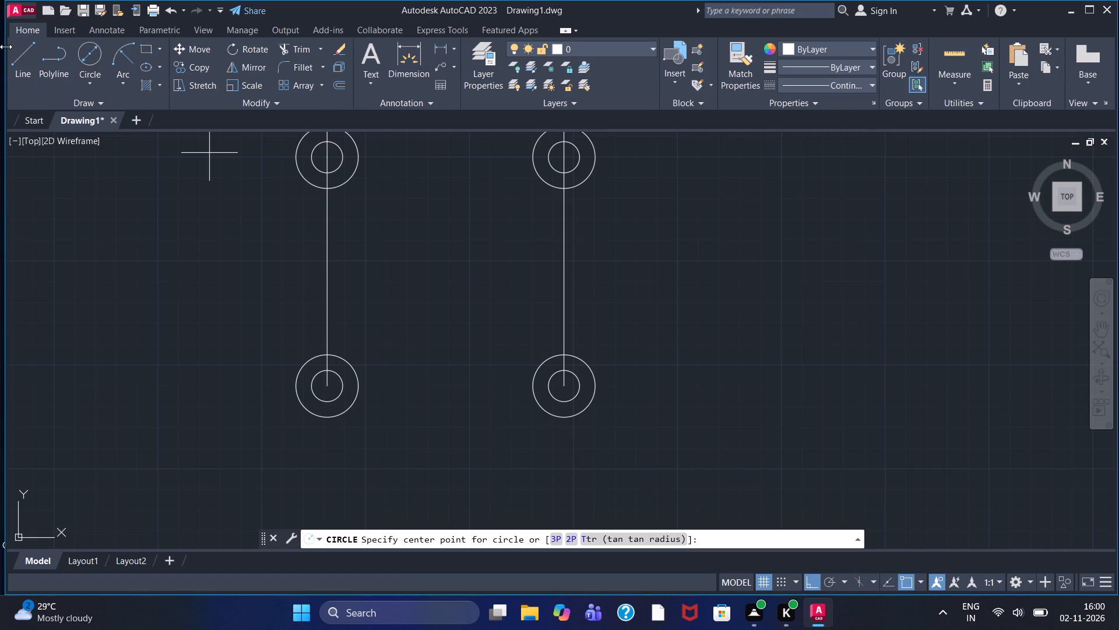
{"action": "left_click_drag", "start_coordinate": [22, 58], "coordinate": [30, 69]}
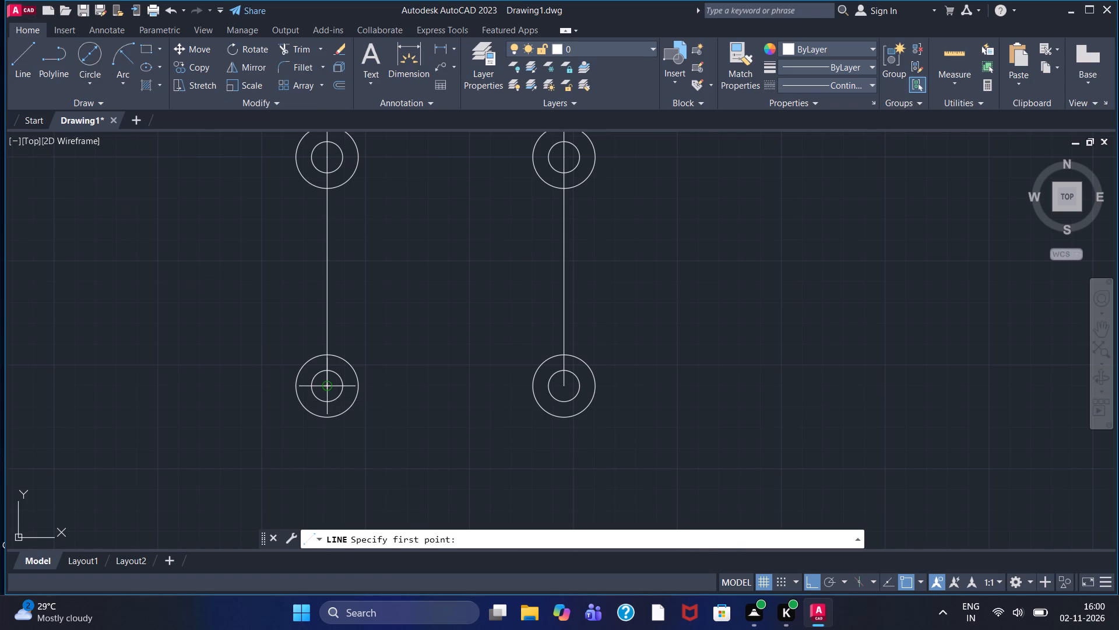
{"action": "left_click", "coordinate": [328, 386]}
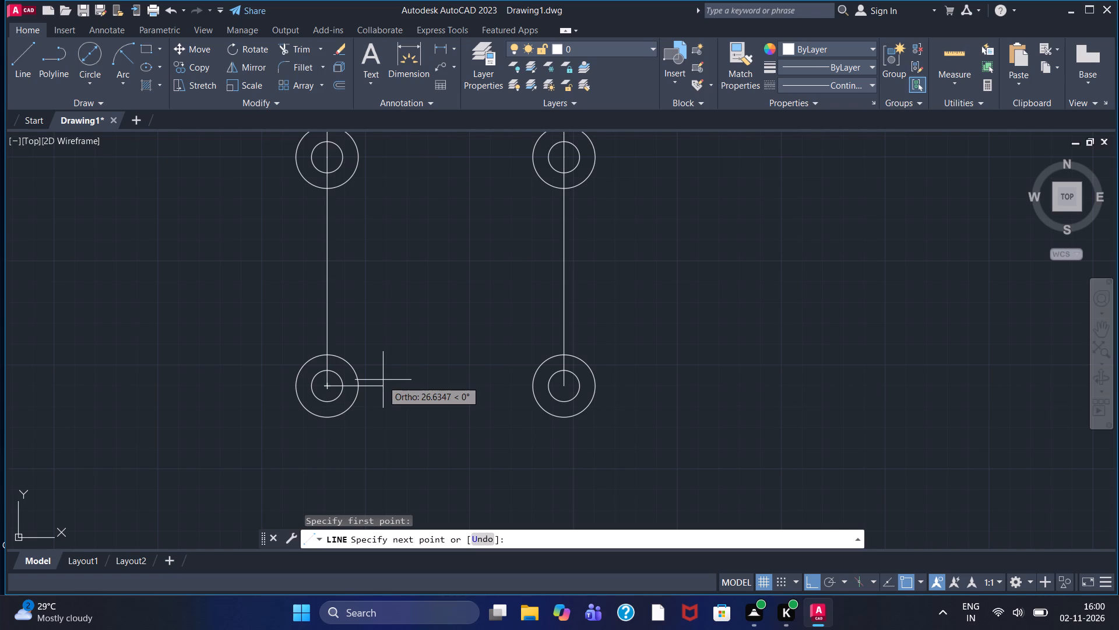
{"action": "type", "text": "32"}
{"action": "key", "text": "Return"}
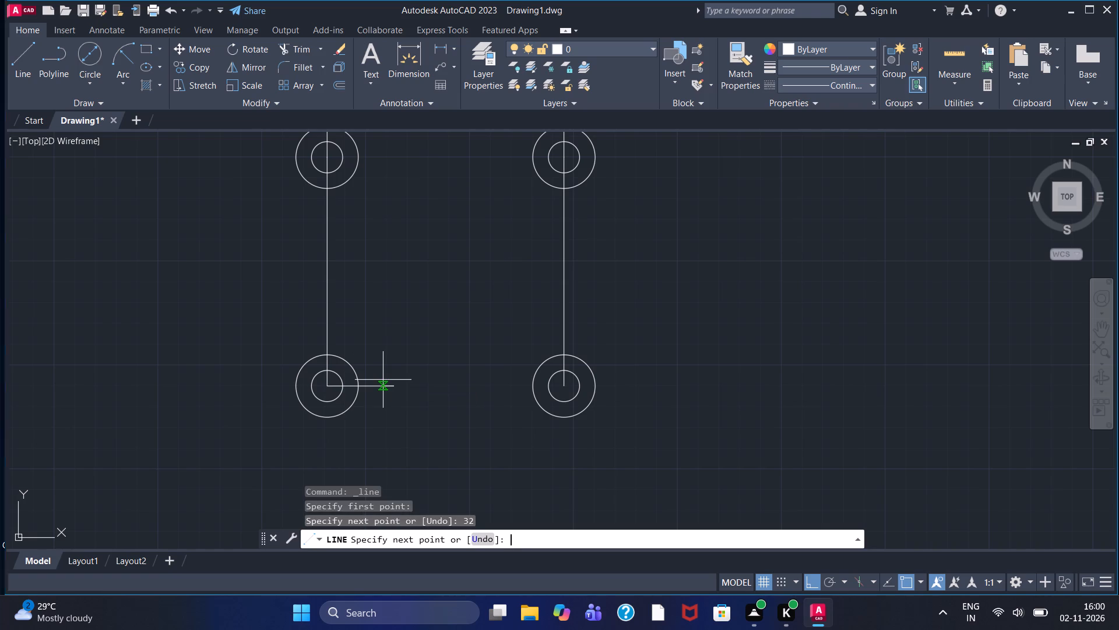
{"action": "key", "text": "Escape"}
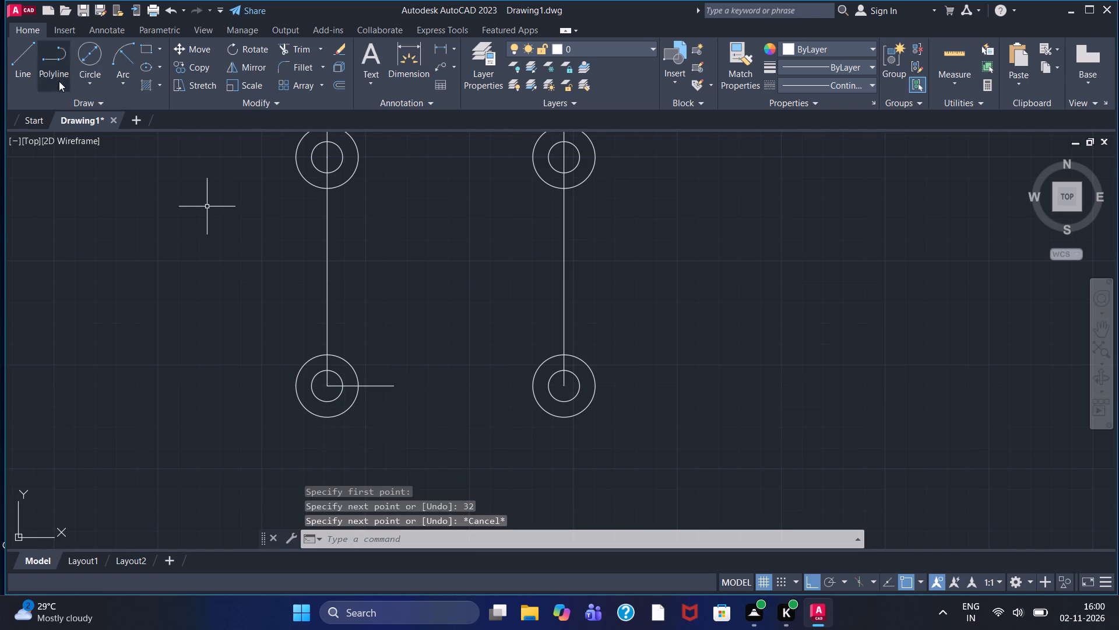
Draw a circle of radius 32 centred on the right end of the 32-long horizontal line.
{"action": "left_click", "coordinate": [90, 85]}
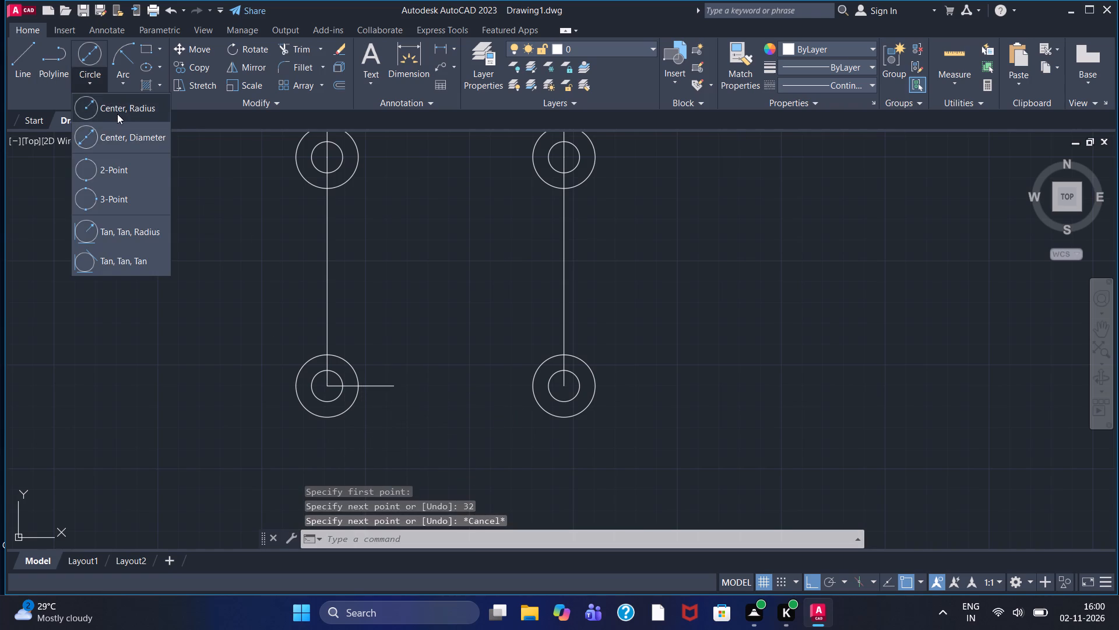
{"action": "left_click", "coordinate": [117, 114]}
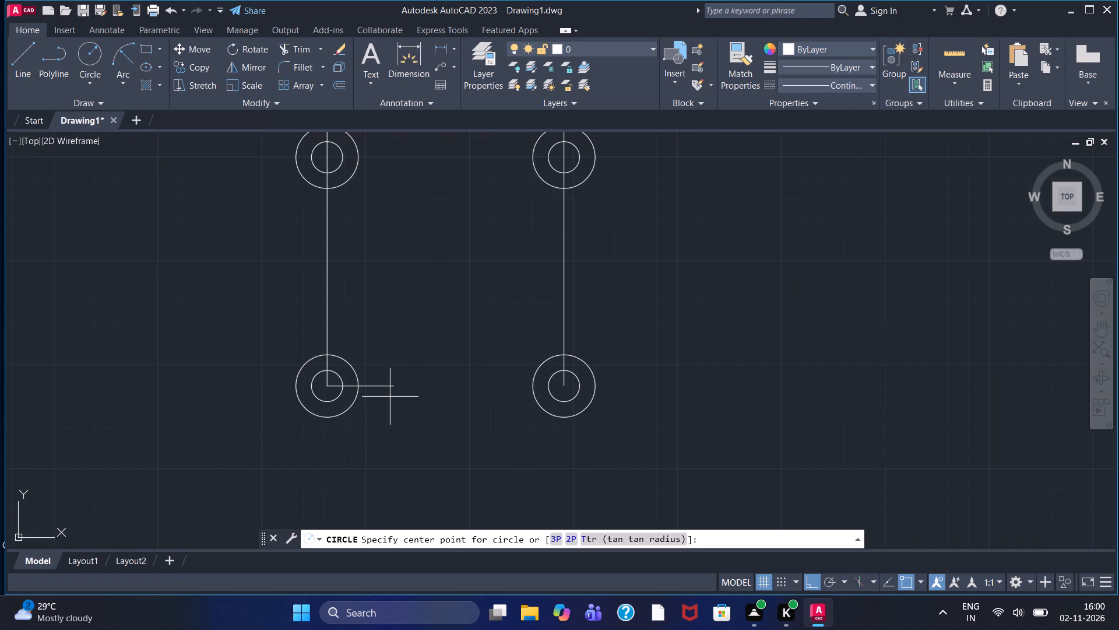
{"action": "left_click", "coordinate": [395, 388]}
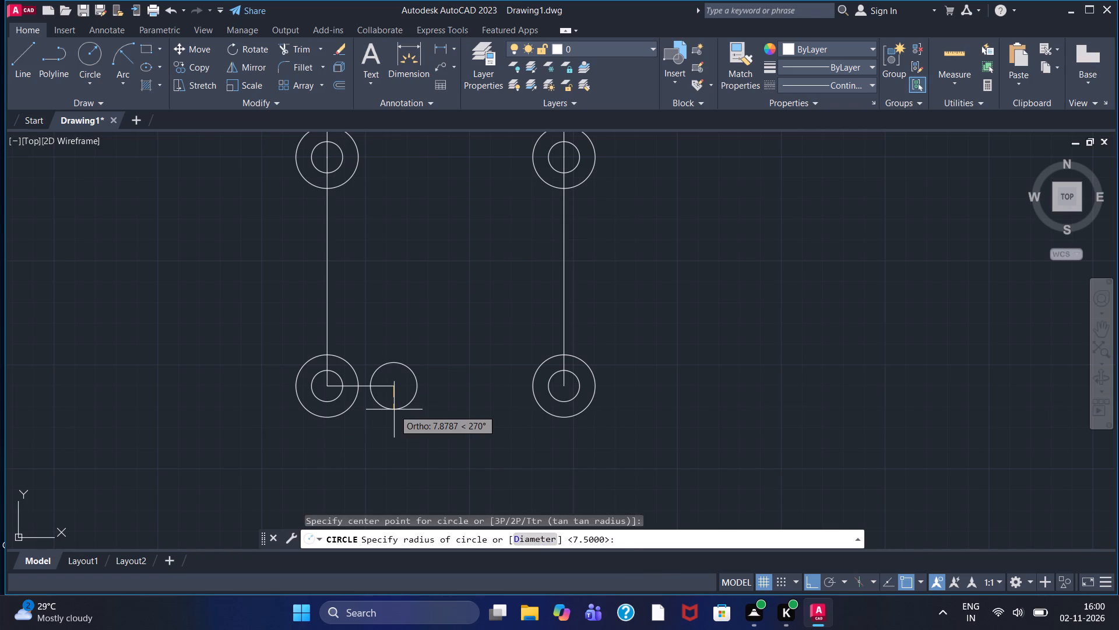
{"action": "type", "text": "32"}
{"action": "key", "text": "Return"}
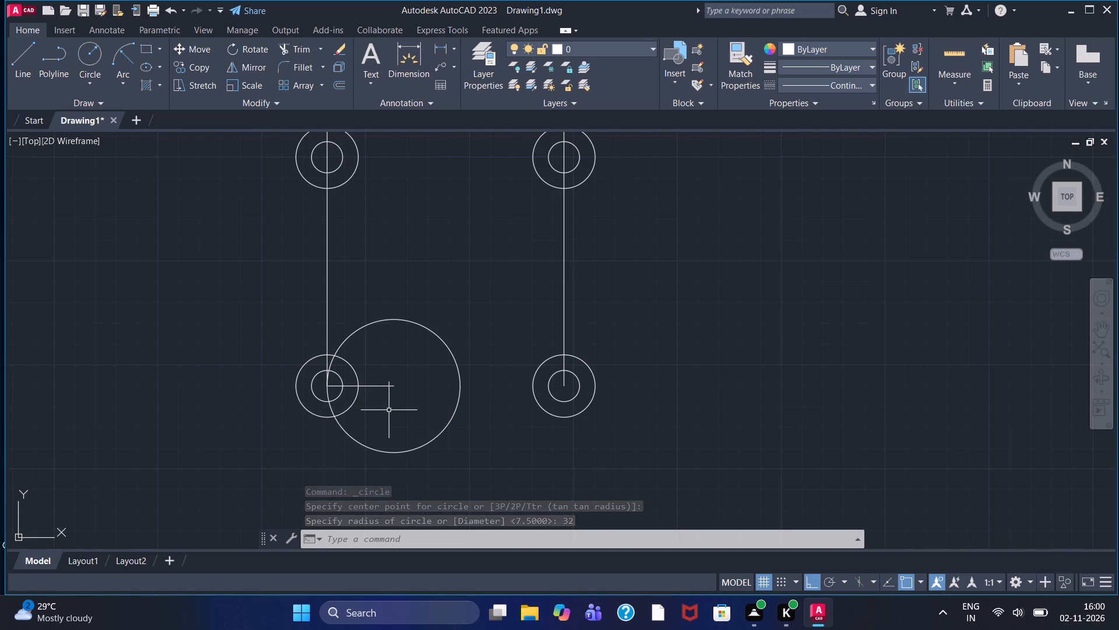
Draw a horizontal line from the 32-radius circle's centre to the centre of the lower-right concentric circles.
{"action": "left_click_drag", "start_coordinate": [16, 58], "coordinate": [23, 71]}
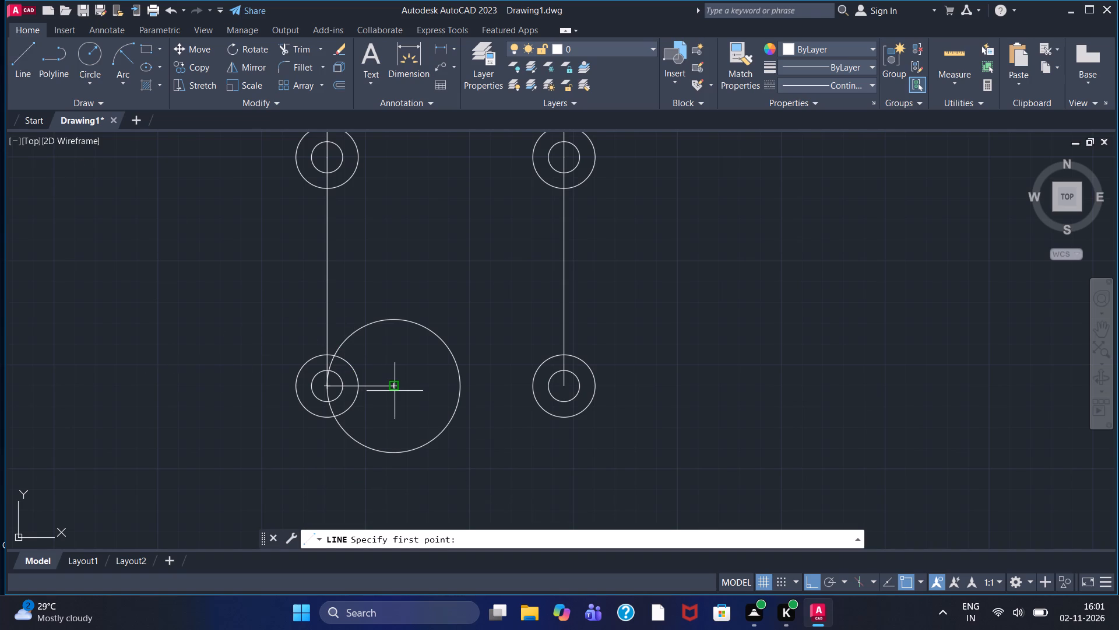
{"action": "left_click", "coordinate": [395, 391]}
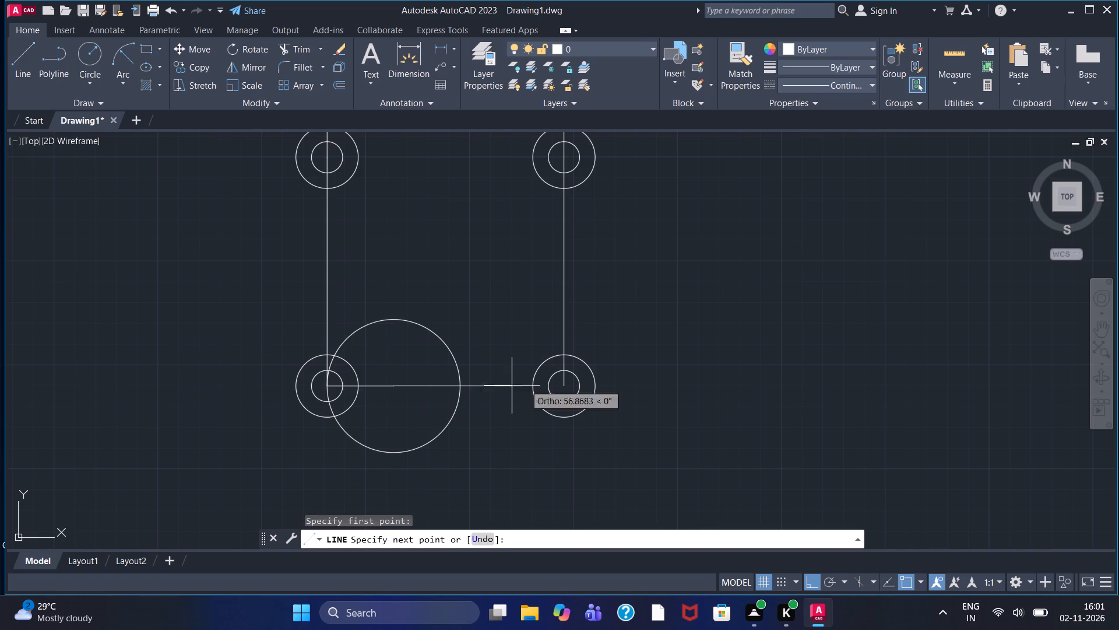
{"action": "left_click", "coordinate": [564, 386]}
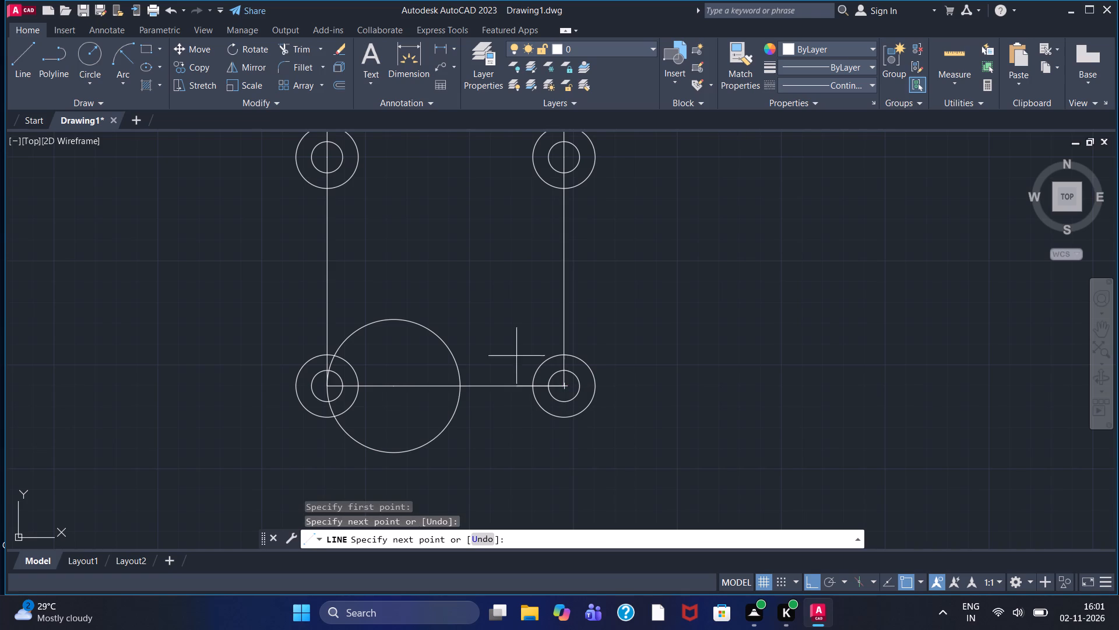
{"action": "right_click", "coordinate": [508, 347]}
{"action": "left_click", "coordinate": [530, 355]}
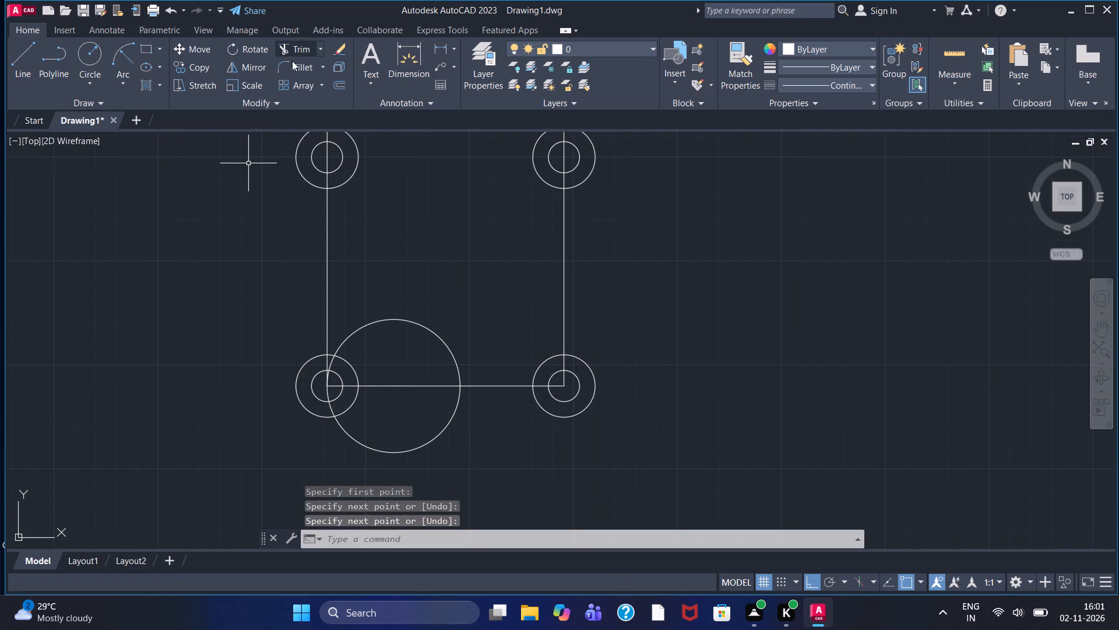
Trim away the 32-radius circle's upper half and its portions inside the lower-left concentric circles, leaving the lower arc.
{"action": "left_click", "coordinate": [298, 47]}
{"action": "left_click_drag", "start_coordinate": [416, 336], "coordinate": [437, 304]}
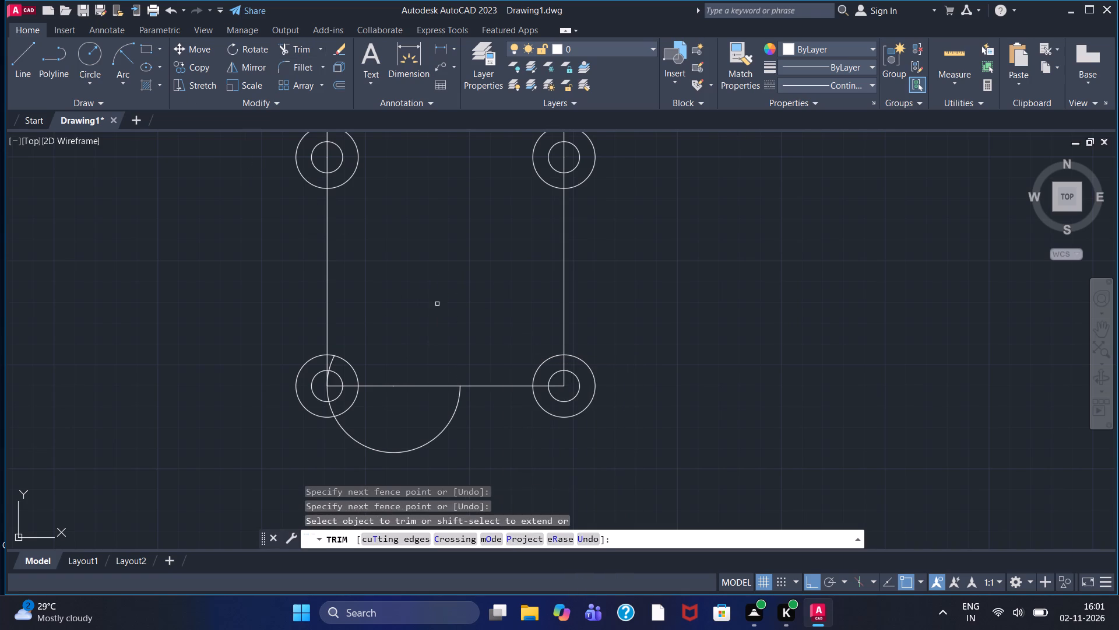
{"action": "scroll", "coordinate": [325, 356], "scroll_direction": "up", "scroll_amount": 3}
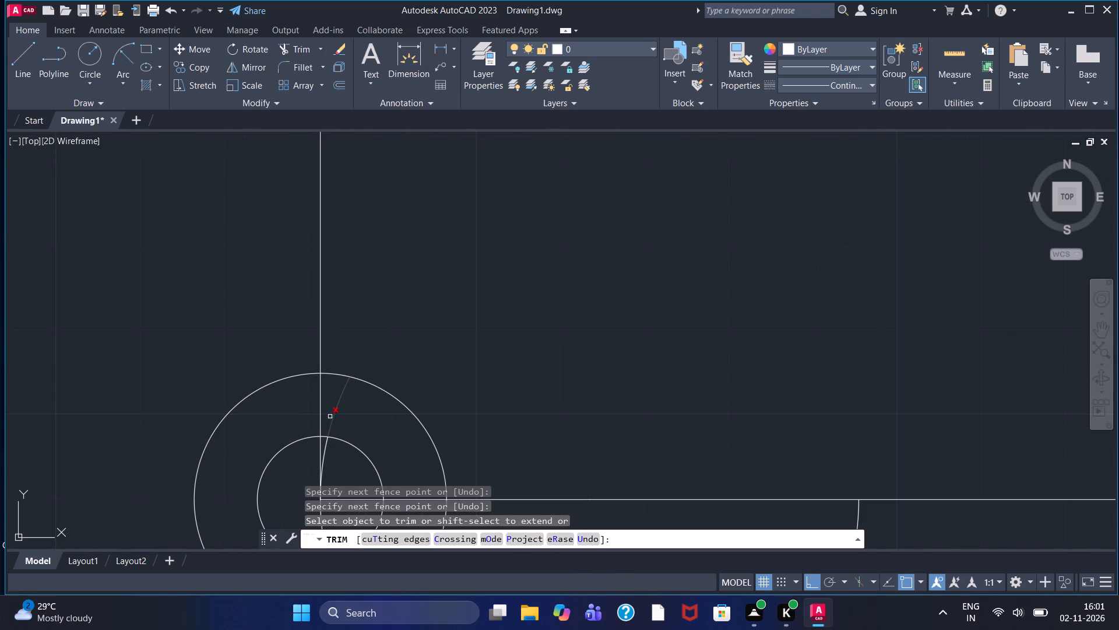
{"action": "left_click", "coordinate": [338, 411]}
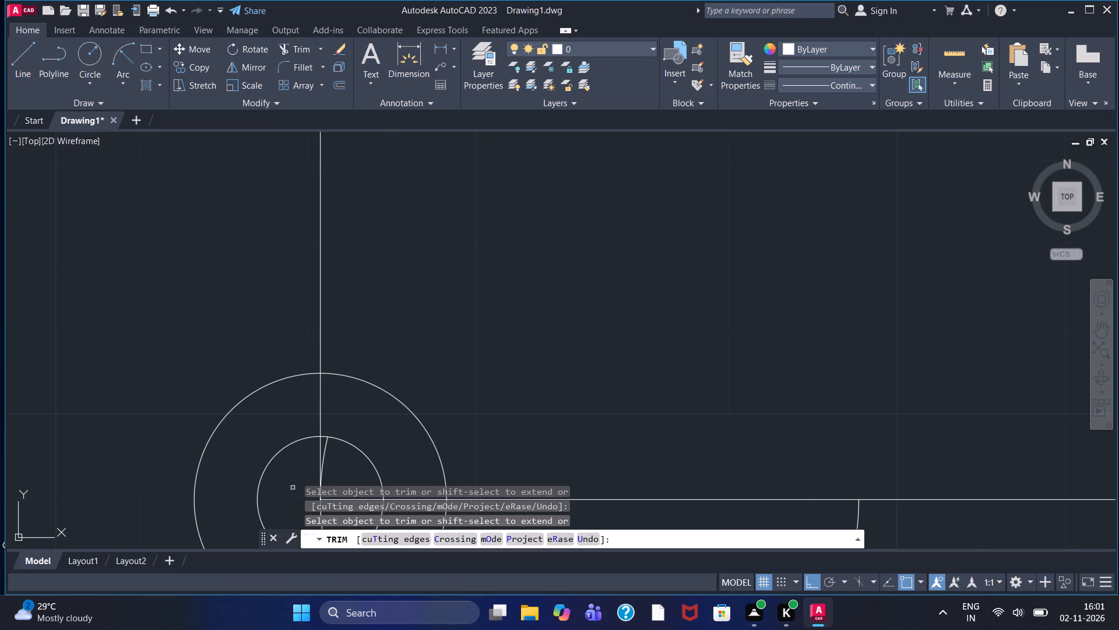
{"action": "scroll", "coordinate": [318, 472], "scroll_direction": "up", "scroll_amount": 3}
{"action": "left_click_drag", "start_coordinate": [328, 433], "coordinate": [317, 392]}
{"action": "scroll", "coordinate": [321, 411], "scroll_direction": "down", "scroll_amount": 2}
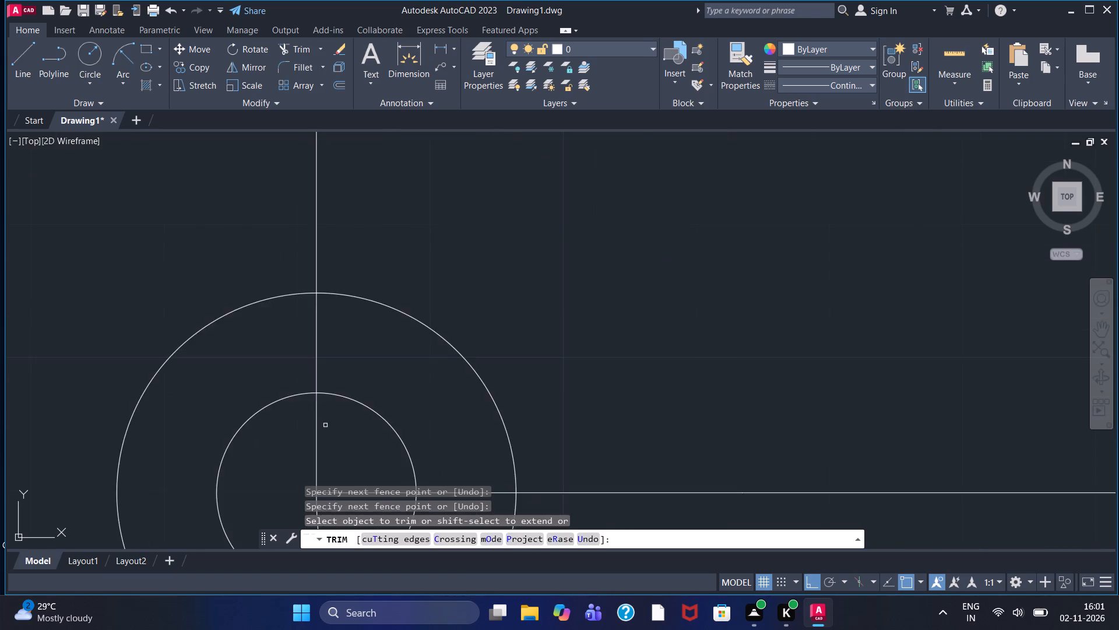
{"action": "scroll", "coordinate": [333, 437], "scroll_direction": "down", "scroll_amount": 1}
{"action": "middle_click_drag", "start_coordinate": [336, 440], "coordinate": [365, 197]}
{"action": "left_click_drag", "start_coordinate": [367, 326], "coordinate": [379, 321]}
{"action": "left_click_drag", "start_coordinate": [342, 253], "coordinate": [378, 260]}
{"action": "scroll", "coordinate": [371, 256], "scroll_direction": "down", "scroll_amount": 1}
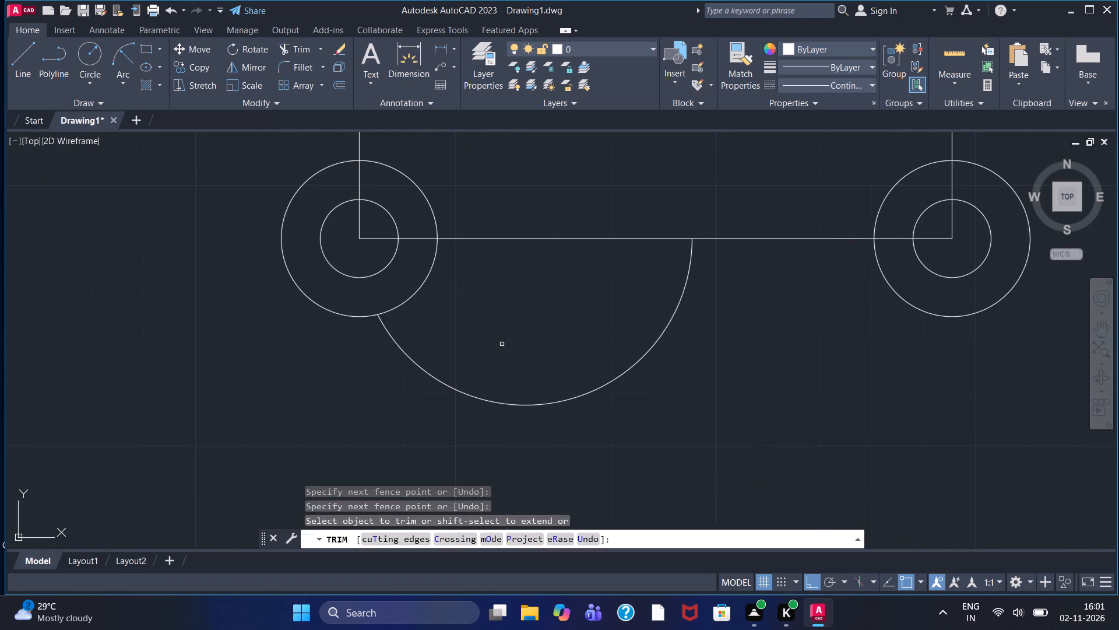
Trim away the horizontal line between the centre of the lower-left circles and the arc's right end.
{"action": "middle_click_drag", "start_coordinate": [524, 321], "coordinate": [407, 375]}
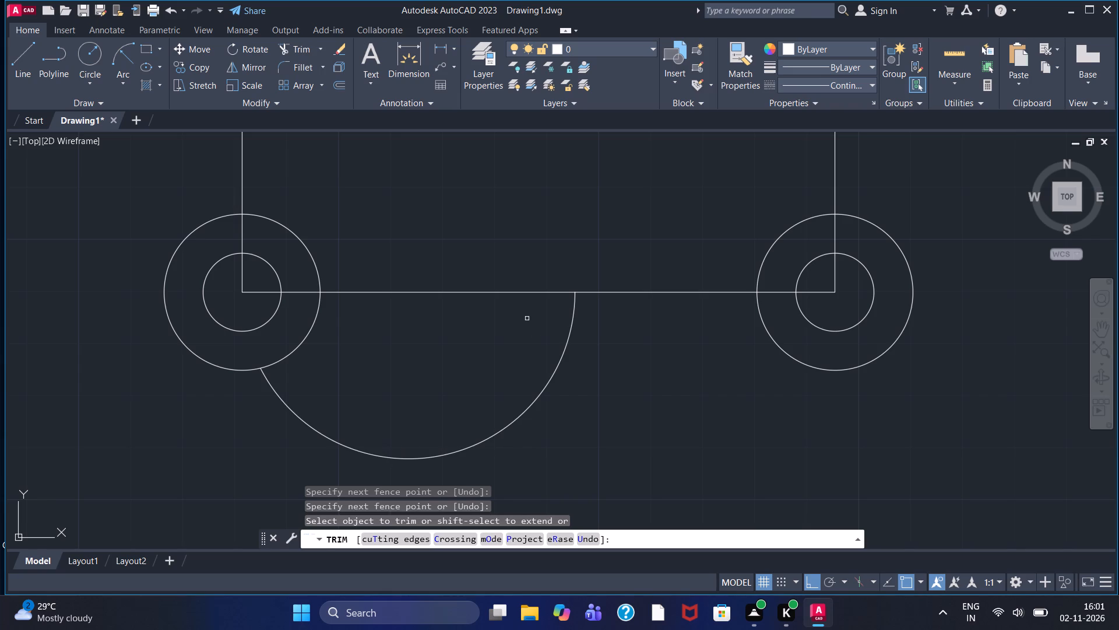
{"action": "left_click_drag", "start_coordinate": [484, 317], "coordinate": [484, 264]}
{"action": "left_click_drag", "start_coordinate": [379, 310], "coordinate": [377, 262]}
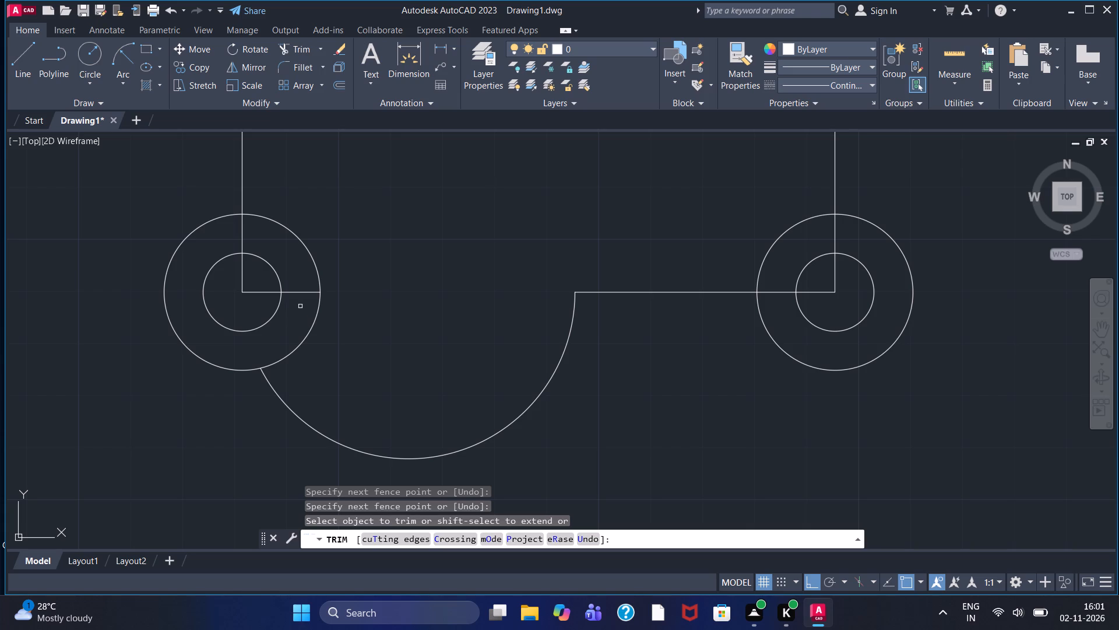
{"action": "left_click_drag", "start_coordinate": [297, 311], "coordinate": [297, 278]}
{"action": "left_click_drag", "start_coordinate": [251, 302], "coordinate": [257, 278]}
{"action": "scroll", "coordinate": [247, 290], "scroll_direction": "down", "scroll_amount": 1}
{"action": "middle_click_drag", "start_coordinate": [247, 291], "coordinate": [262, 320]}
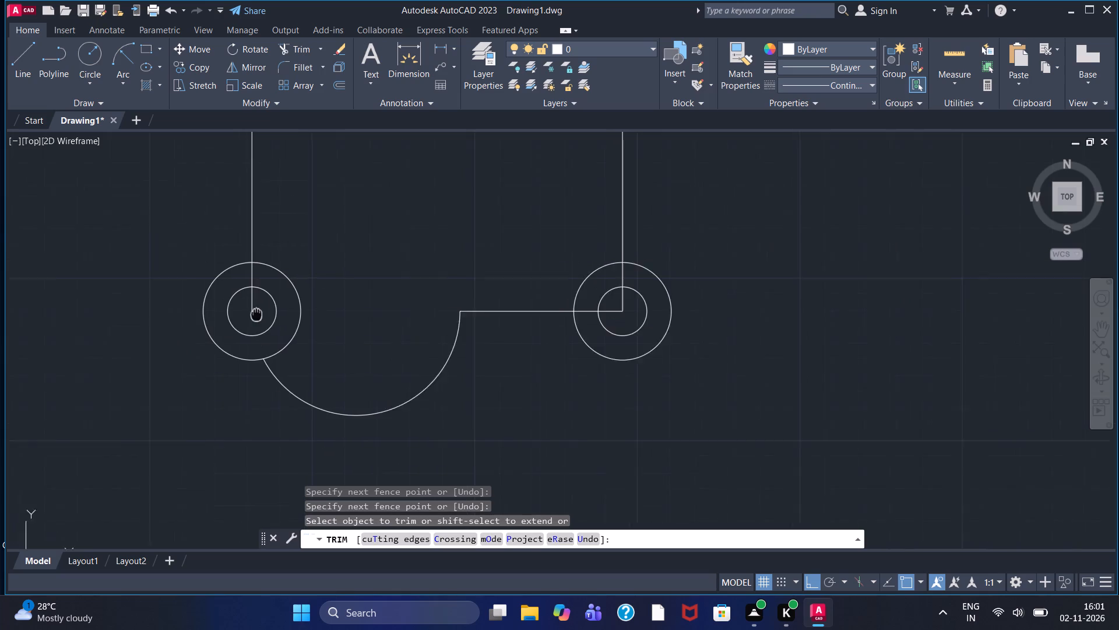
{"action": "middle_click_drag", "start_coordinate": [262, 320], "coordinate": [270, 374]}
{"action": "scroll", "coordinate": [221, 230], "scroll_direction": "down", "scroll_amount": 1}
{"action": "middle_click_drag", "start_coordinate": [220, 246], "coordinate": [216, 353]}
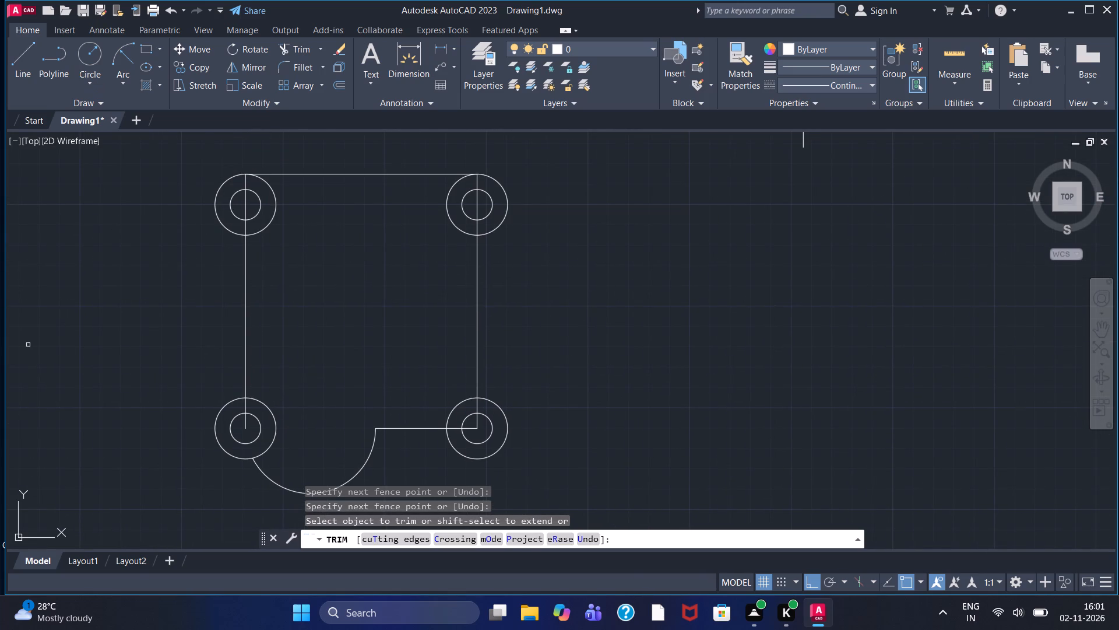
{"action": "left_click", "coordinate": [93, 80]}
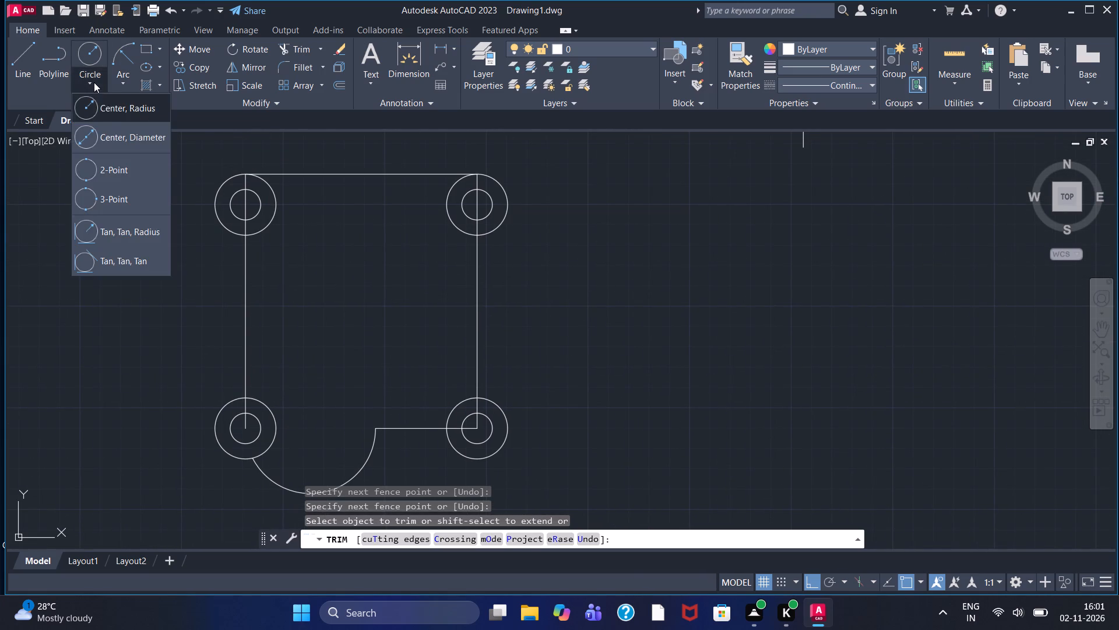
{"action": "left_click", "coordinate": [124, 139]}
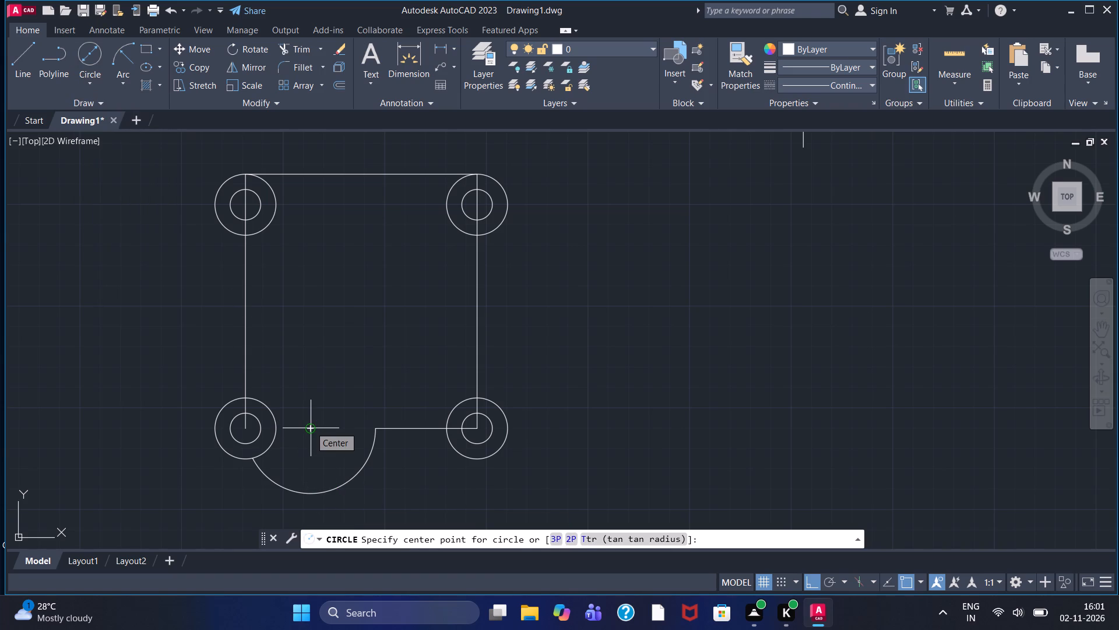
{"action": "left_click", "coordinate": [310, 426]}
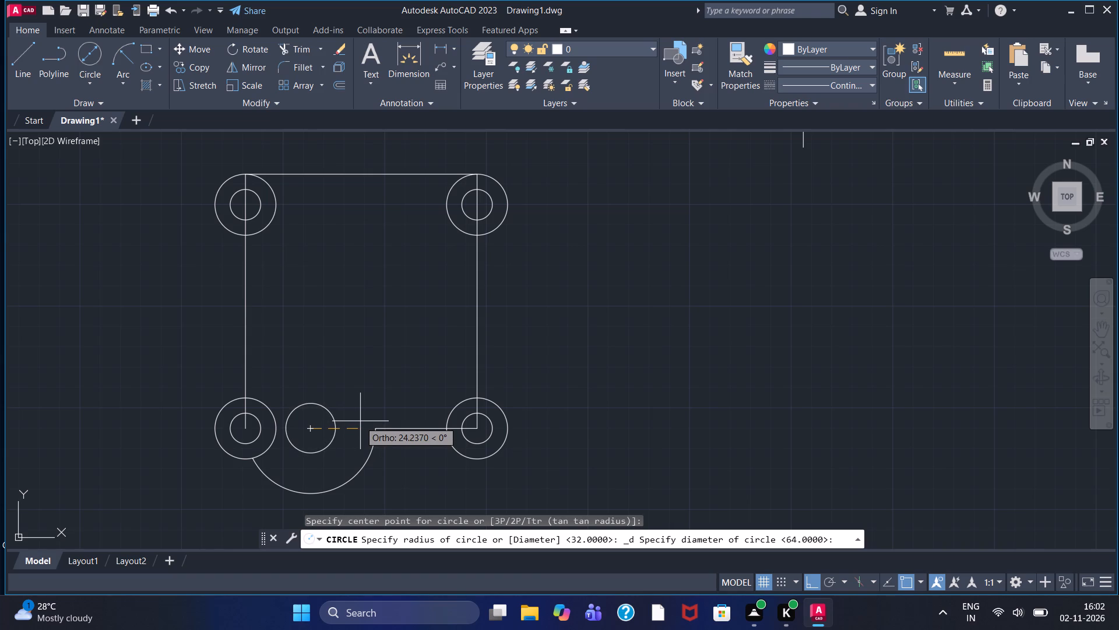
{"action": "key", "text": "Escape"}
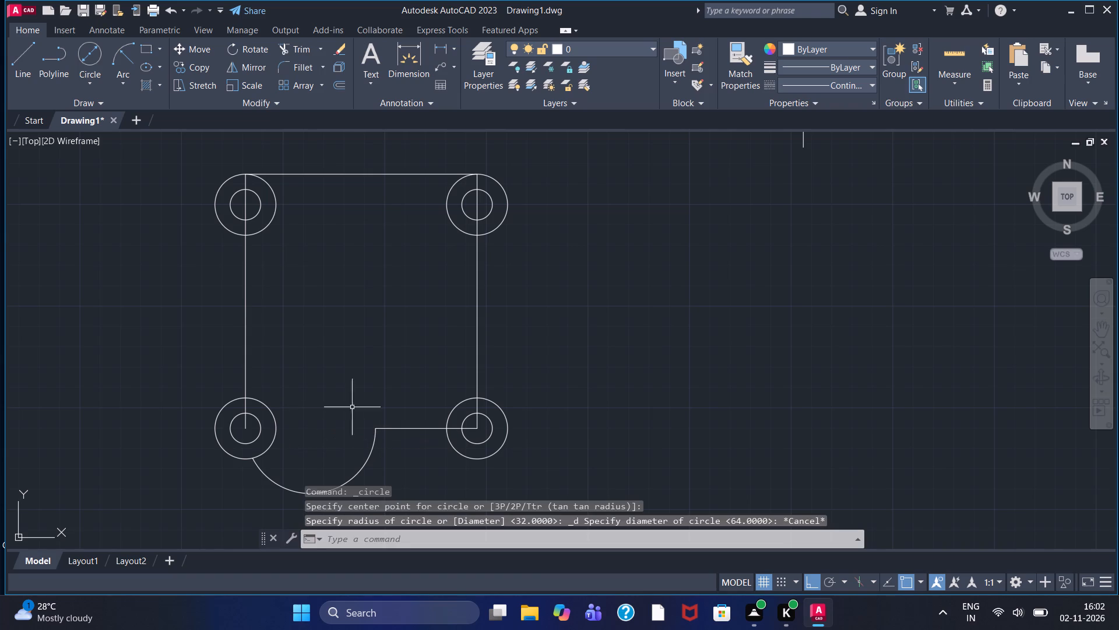
Add a radius dimension to the lower arc, placing its text outside the arc on the lower-right side.
{"action": "left_click", "coordinate": [457, 45]}
{"action": "left_click", "coordinate": [476, 199]}
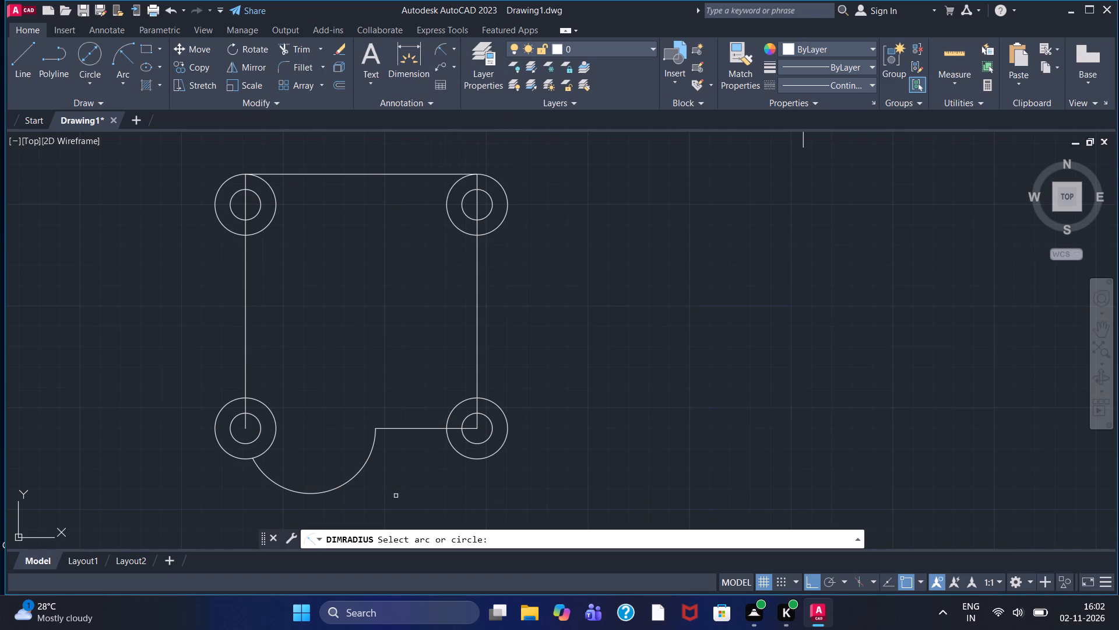
{"action": "left_click", "coordinate": [357, 473]}
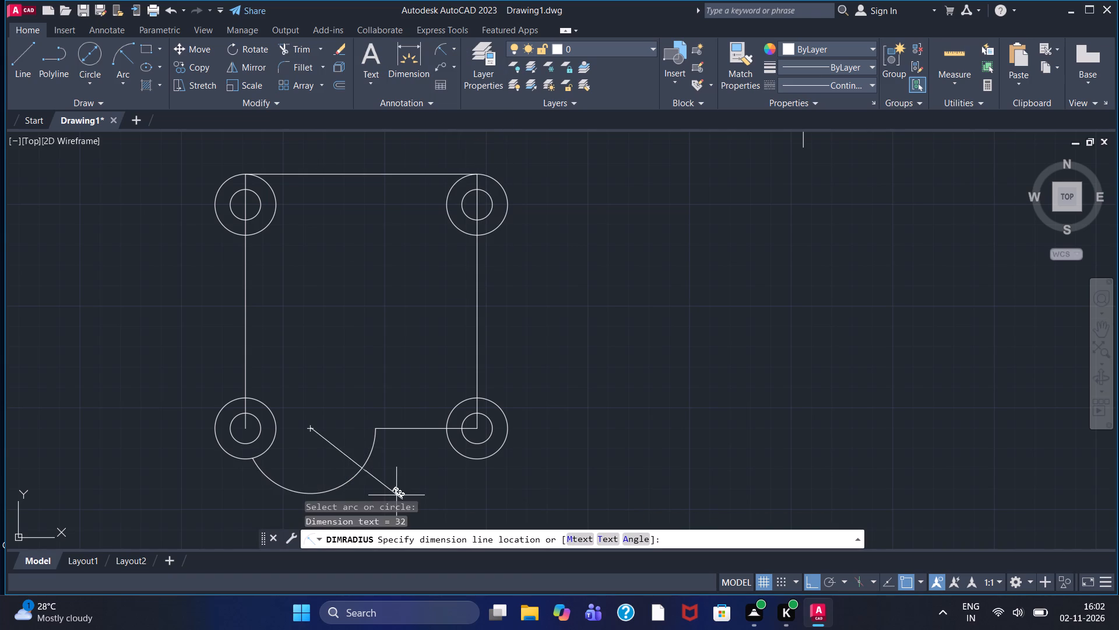
{"action": "left_click", "coordinate": [397, 491]}
{"action": "scroll", "coordinate": [392, 482], "scroll_direction": "up", "scroll_amount": 2}
{"action": "middle_click_drag", "start_coordinate": [432, 457], "coordinate": [436, 404]}
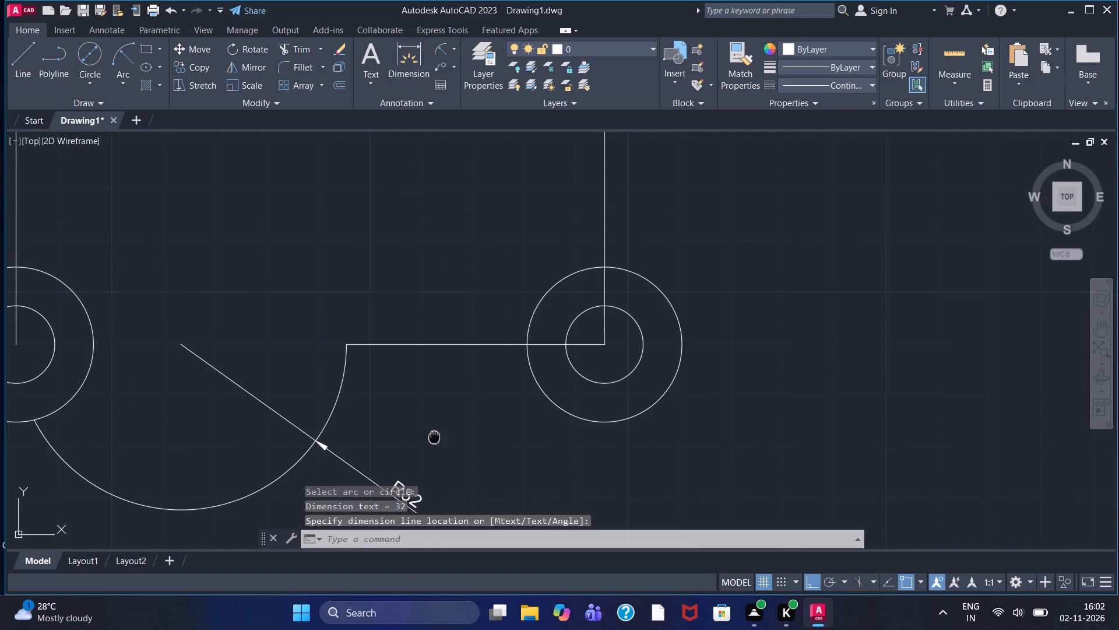
{"action": "middle_click_drag", "start_coordinate": [436, 404], "coordinate": [437, 354]}
{"action": "scroll", "coordinate": [437, 354], "scroll_direction": "down", "scroll_amount": 1}
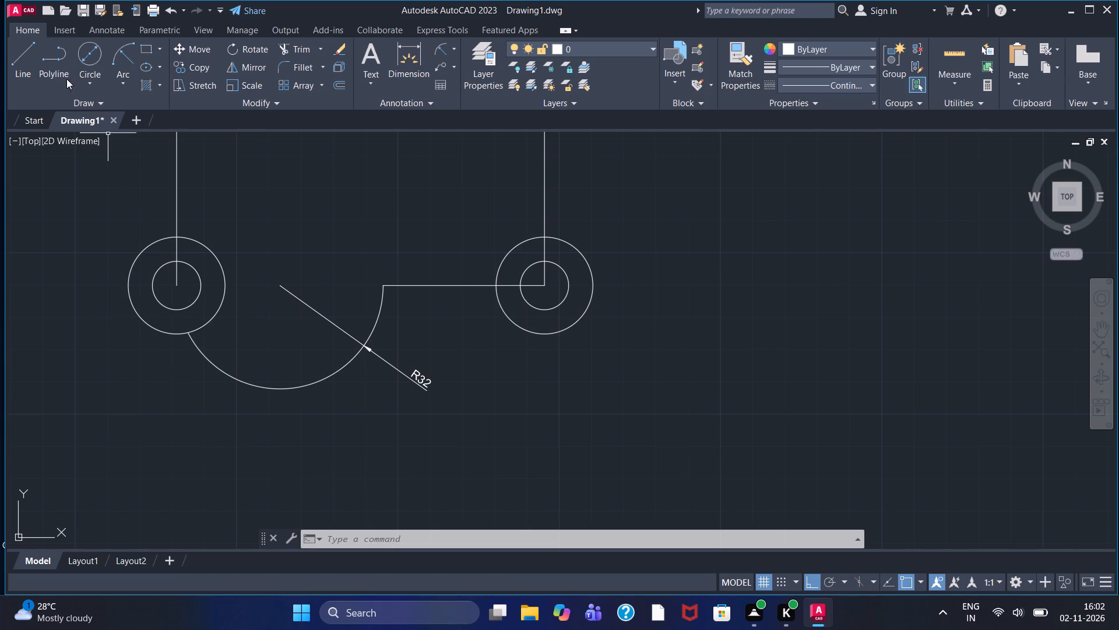
Draw a 32-long horizontal line from the centre of the lower-left concentric circles to the lower arc's centre.
{"action": "left_click", "coordinate": [14, 69]}
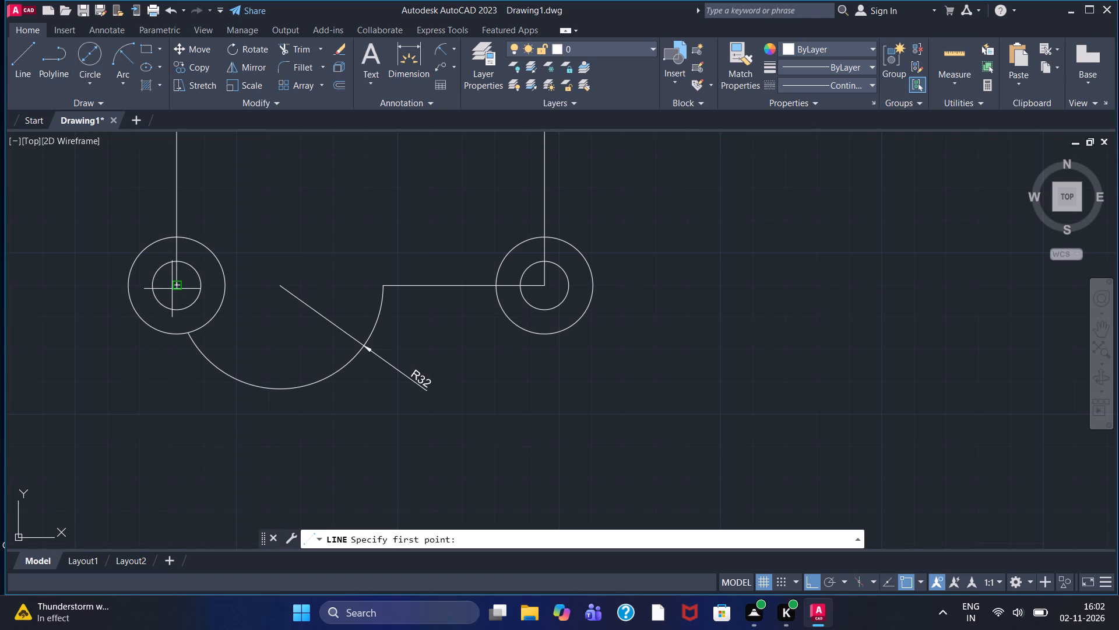
{"action": "left_click", "coordinate": [178, 287]}
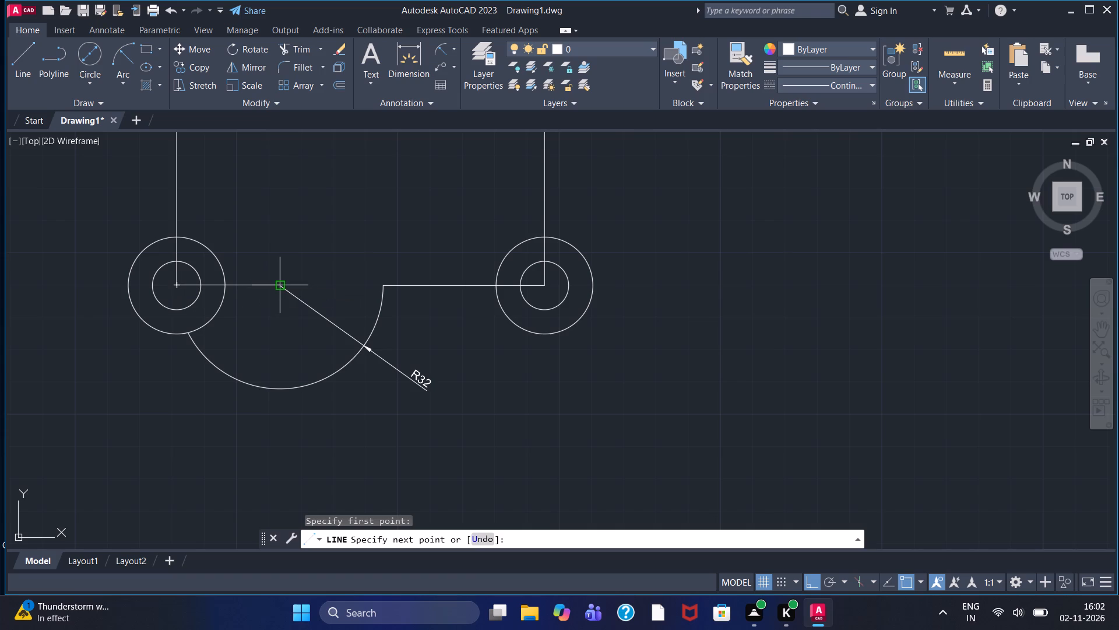
{"action": "type", "text": "32"}
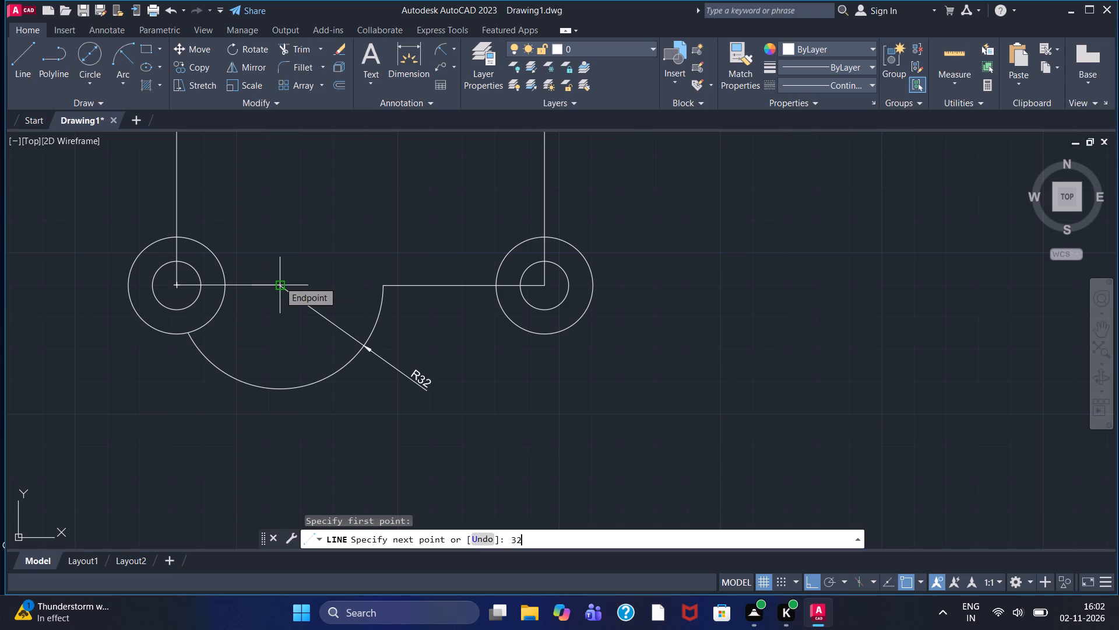
{"action": "key", "text": "Return"}
{"action": "key", "text": "Escape"}
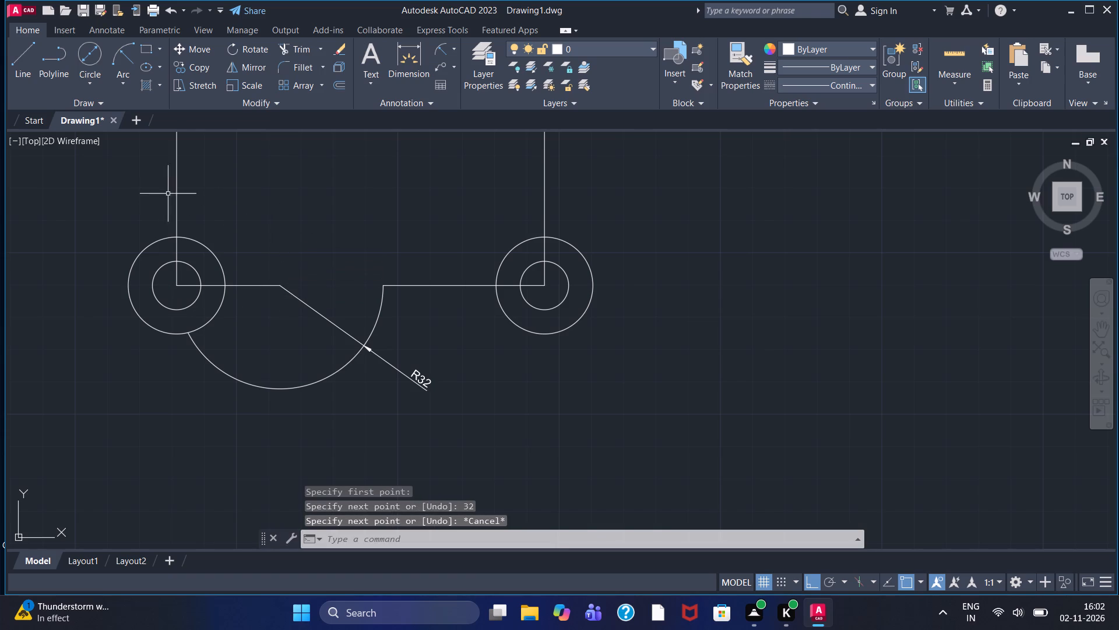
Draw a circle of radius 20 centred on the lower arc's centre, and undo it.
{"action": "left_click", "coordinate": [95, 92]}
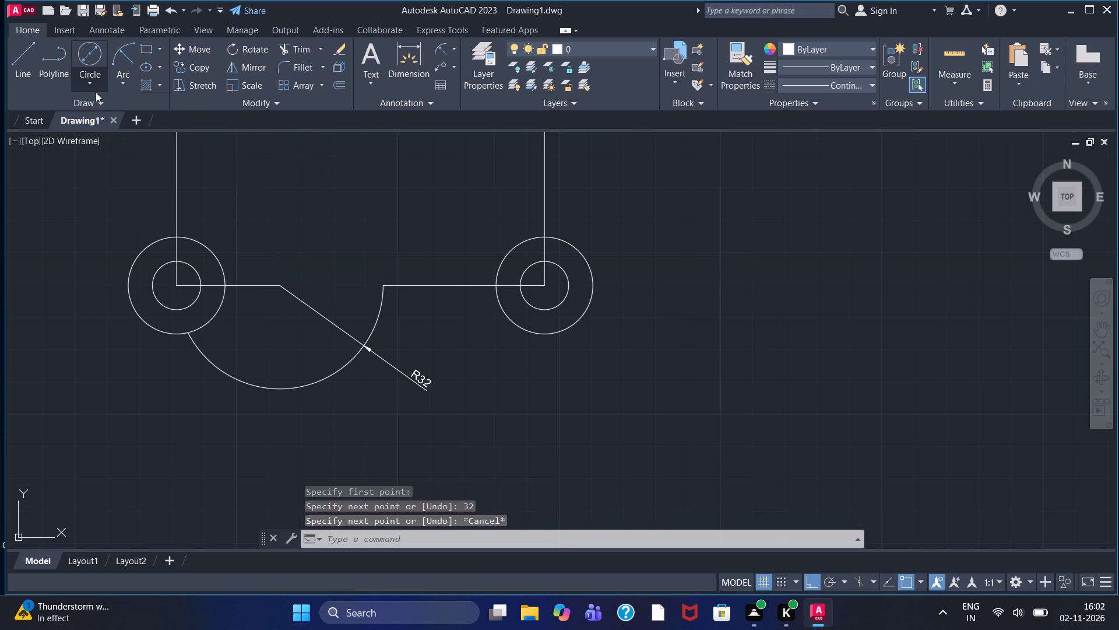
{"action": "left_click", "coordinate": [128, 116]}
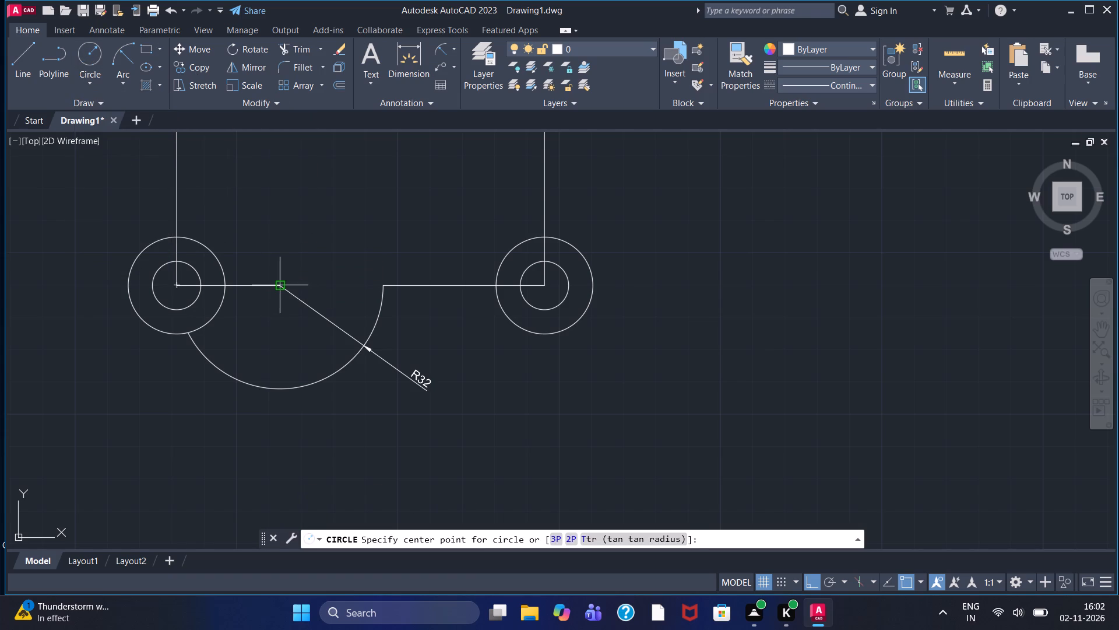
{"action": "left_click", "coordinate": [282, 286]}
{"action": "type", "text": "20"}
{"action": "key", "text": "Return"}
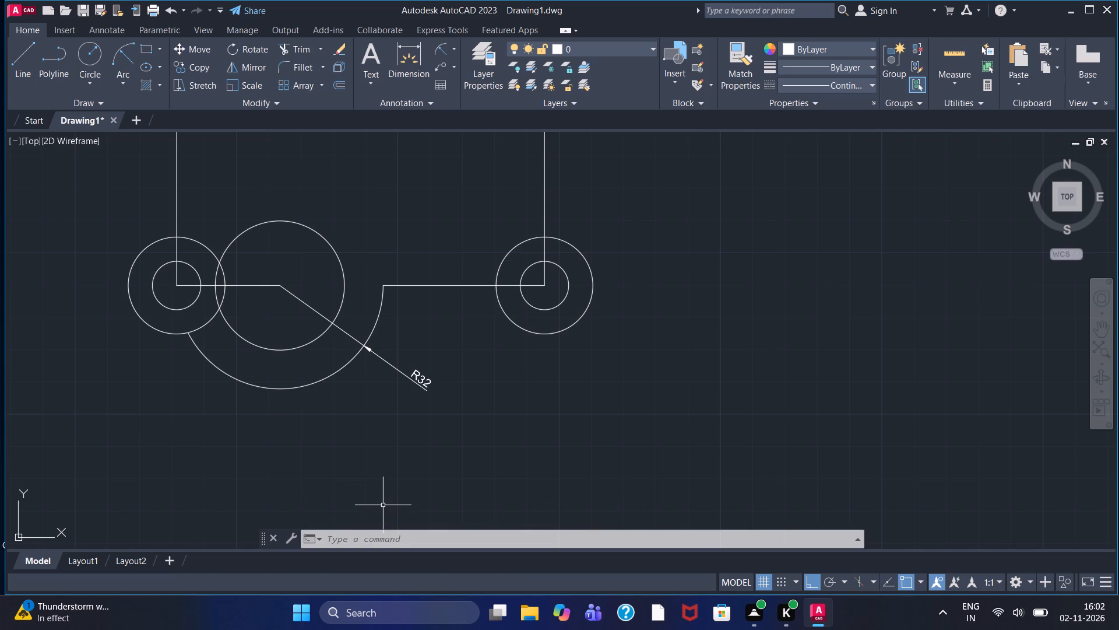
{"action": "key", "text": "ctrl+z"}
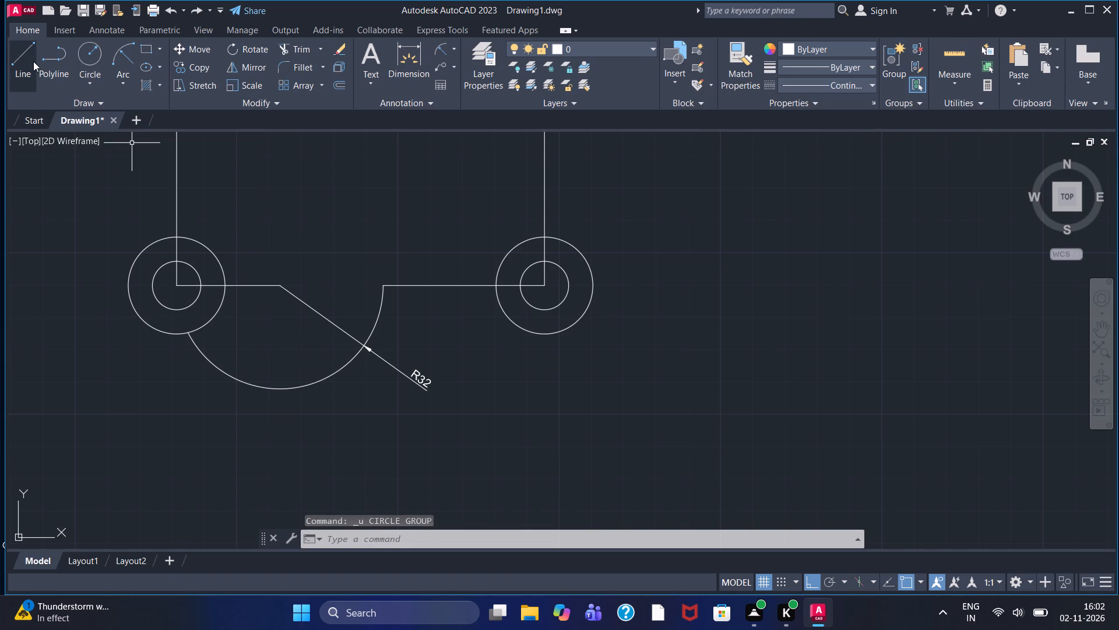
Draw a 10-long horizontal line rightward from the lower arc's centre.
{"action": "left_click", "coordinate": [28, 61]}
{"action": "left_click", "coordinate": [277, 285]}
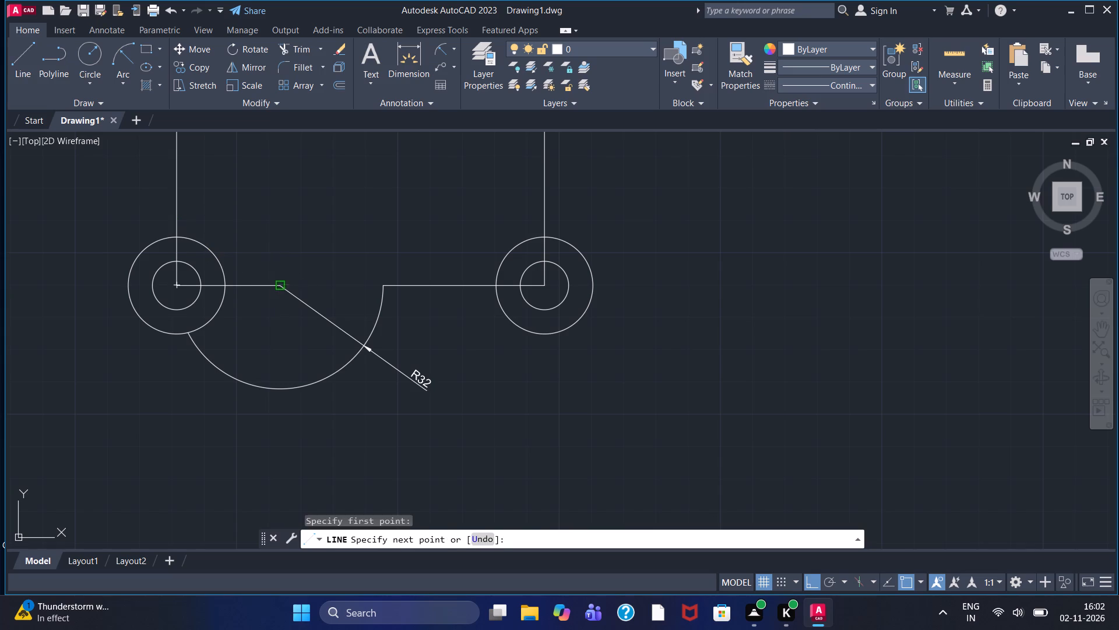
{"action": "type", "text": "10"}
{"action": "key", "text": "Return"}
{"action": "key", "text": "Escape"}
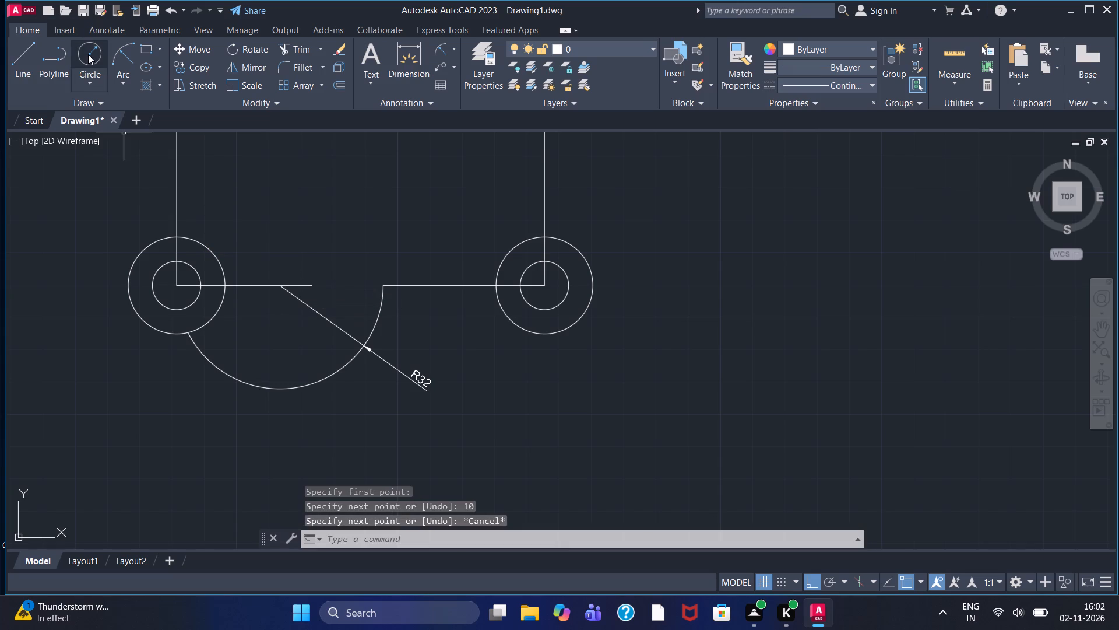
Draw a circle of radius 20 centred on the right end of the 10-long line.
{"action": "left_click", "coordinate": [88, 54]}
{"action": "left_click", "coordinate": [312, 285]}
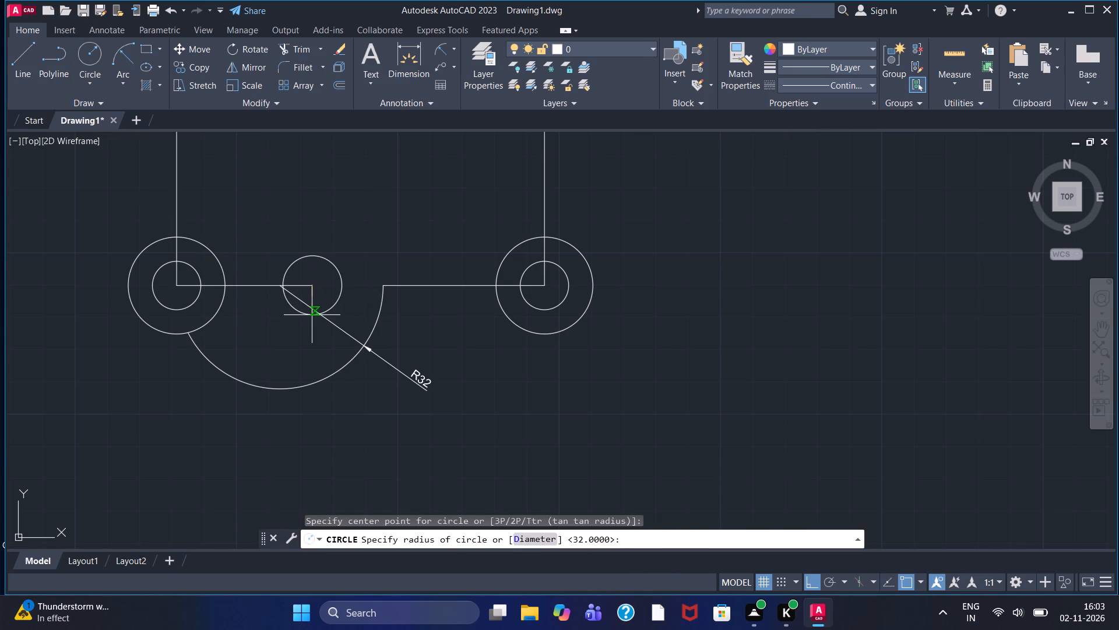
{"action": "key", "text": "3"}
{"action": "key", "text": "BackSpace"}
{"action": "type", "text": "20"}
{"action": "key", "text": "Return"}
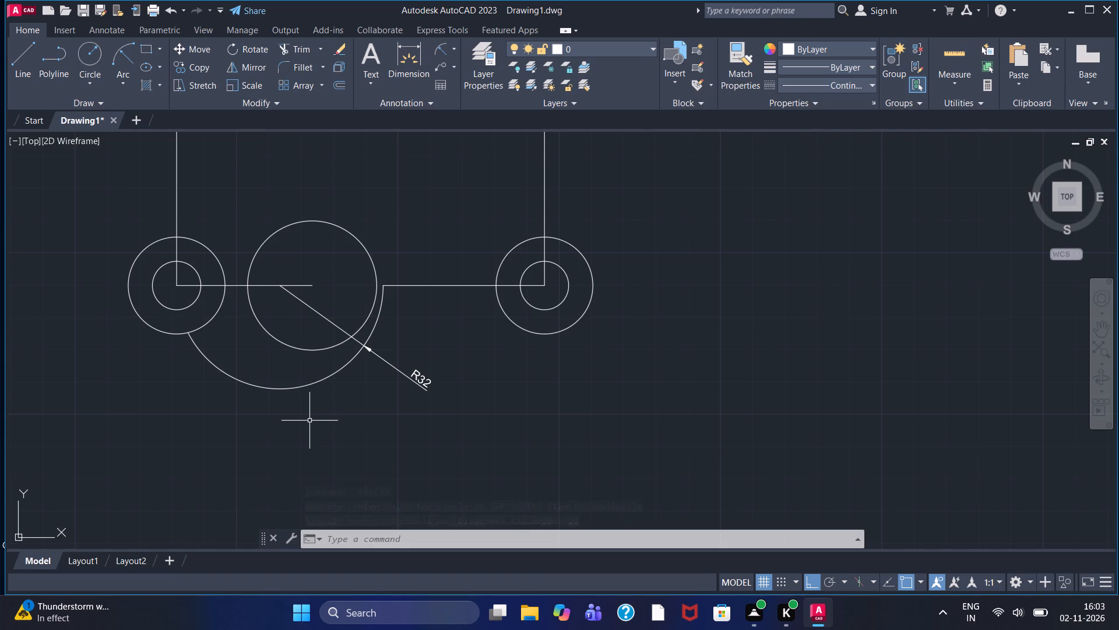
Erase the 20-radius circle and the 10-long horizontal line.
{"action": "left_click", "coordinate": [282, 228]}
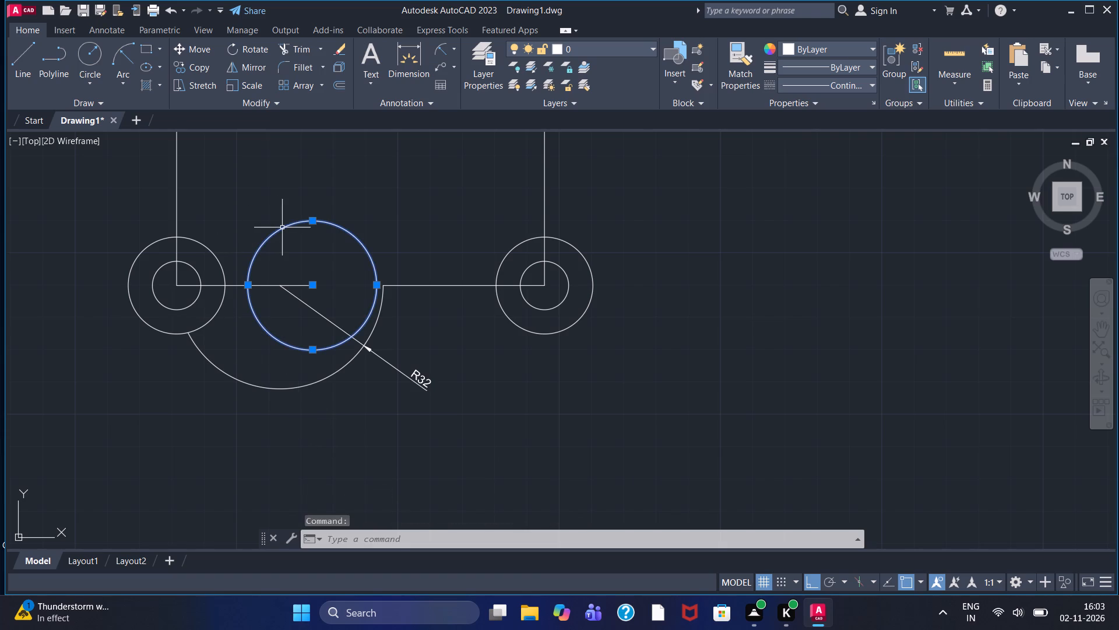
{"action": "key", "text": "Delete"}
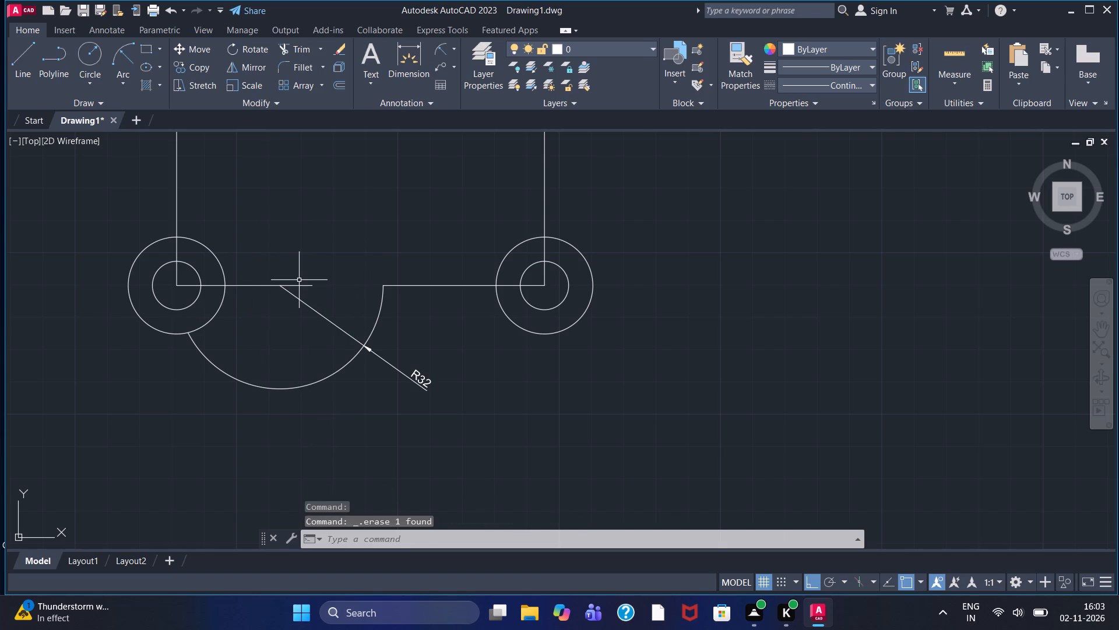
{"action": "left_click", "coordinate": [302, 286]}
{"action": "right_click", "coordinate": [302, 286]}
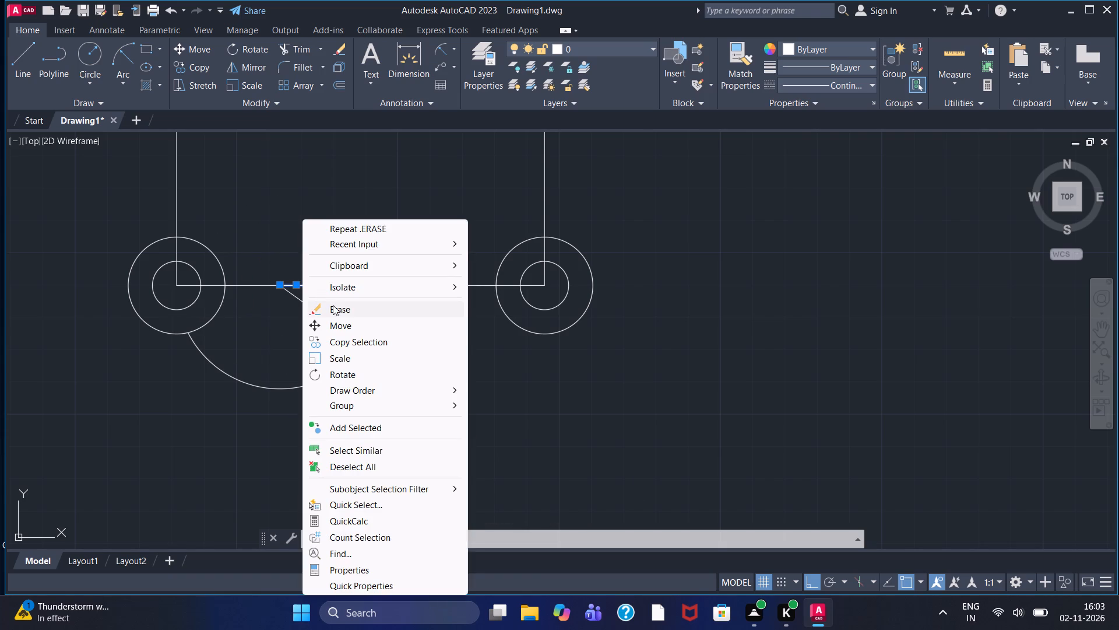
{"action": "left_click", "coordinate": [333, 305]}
Draw a circle of radius 15 centred on the lower arc's centre.
{"action": "left_click", "coordinate": [90, 60]}
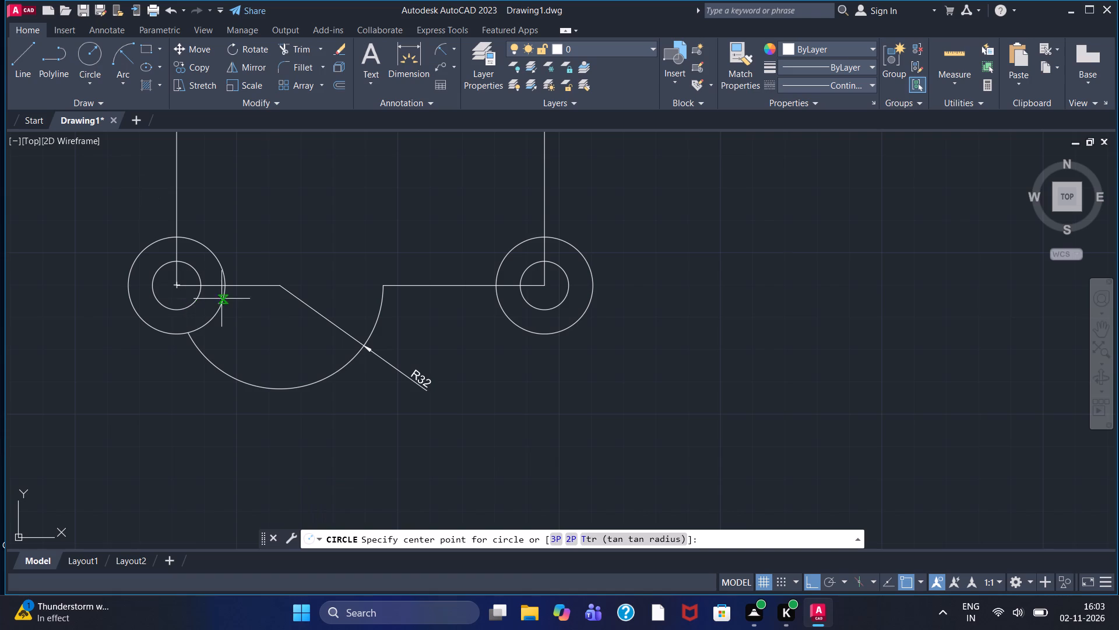
{"action": "left_click", "coordinate": [277, 289]}
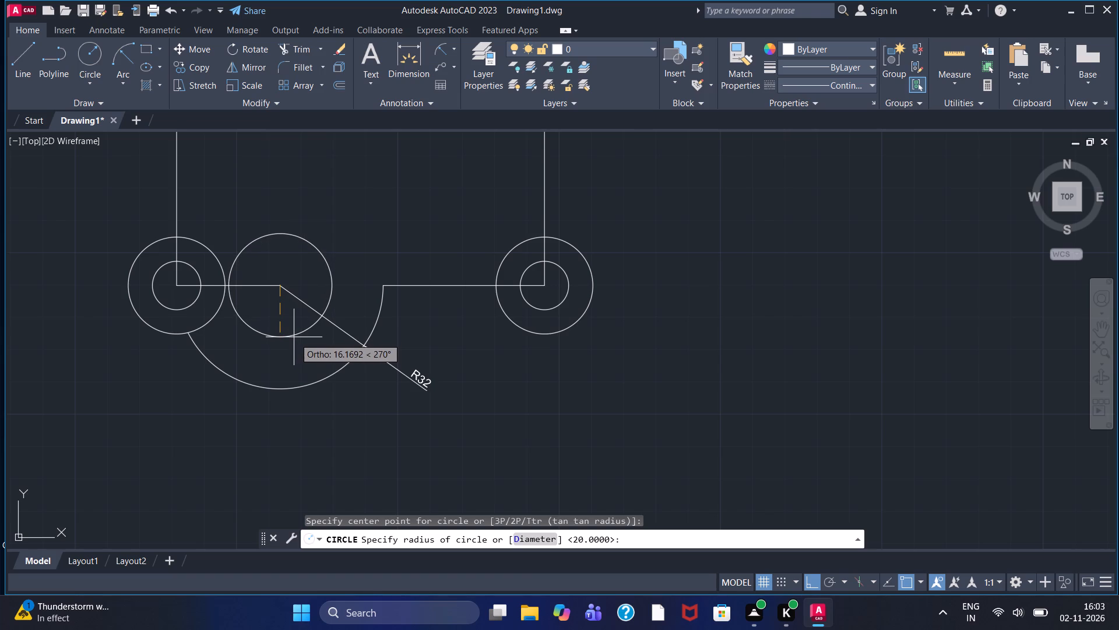
{"action": "type", "text": "15"}
{"action": "key", "text": "Return"}
{"action": "key", "text": "Escape"}
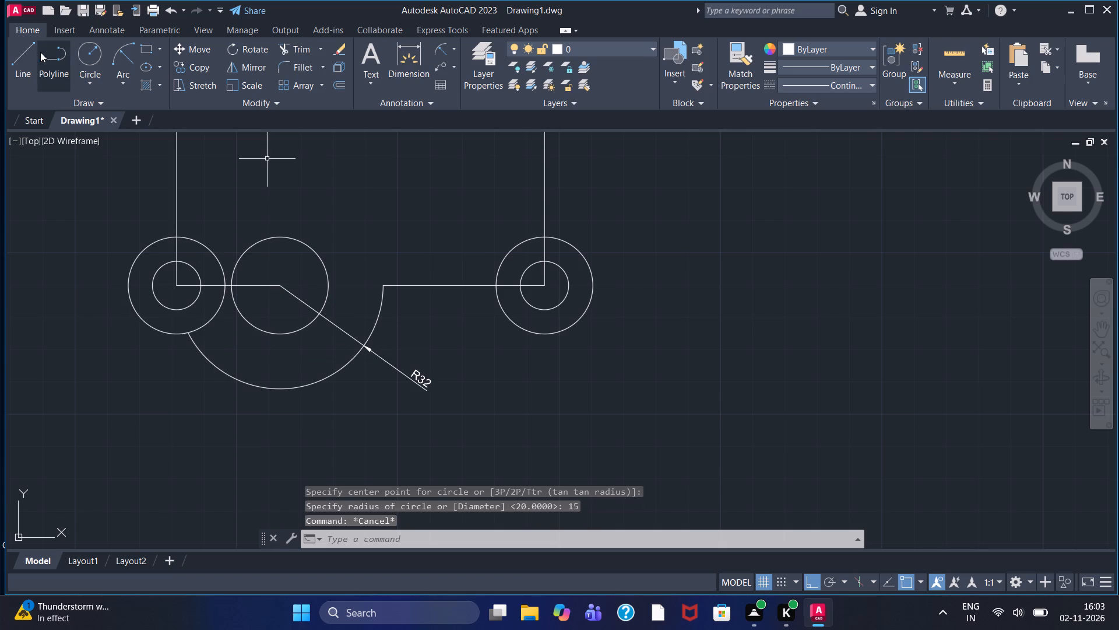
Draw a horizontal line rightward from the 15-radius circle's centre, ending slightly beyond the circle.
{"action": "left_click", "coordinate": [24, 61]}
{"action": "left_click", "coordinate": [277, 285]}
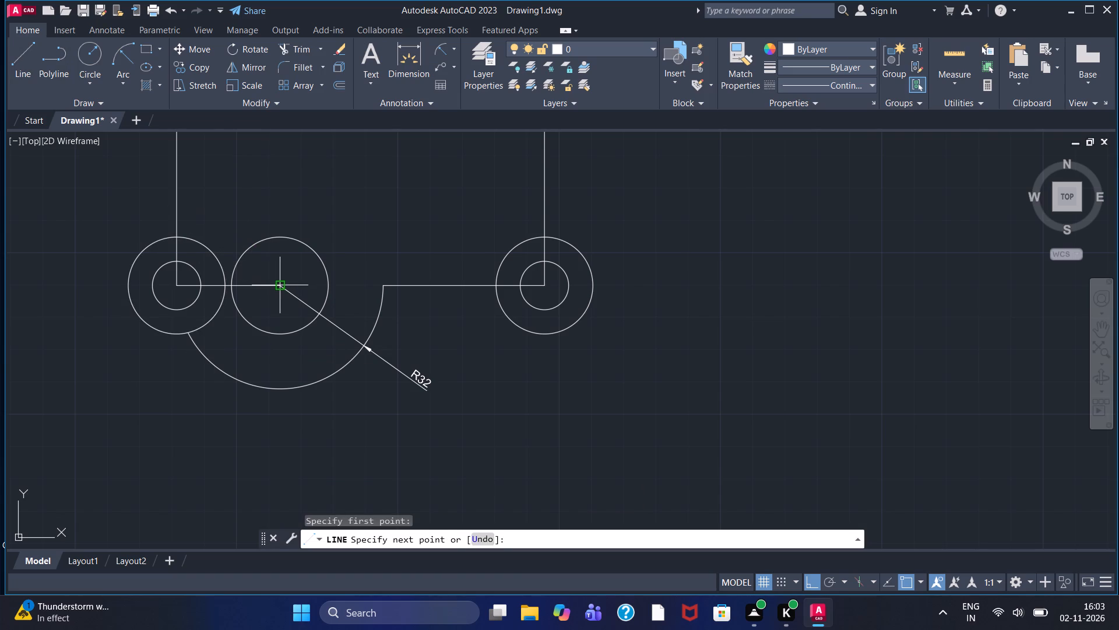
{"action": "left_click", "coordinate": [346, 287]}
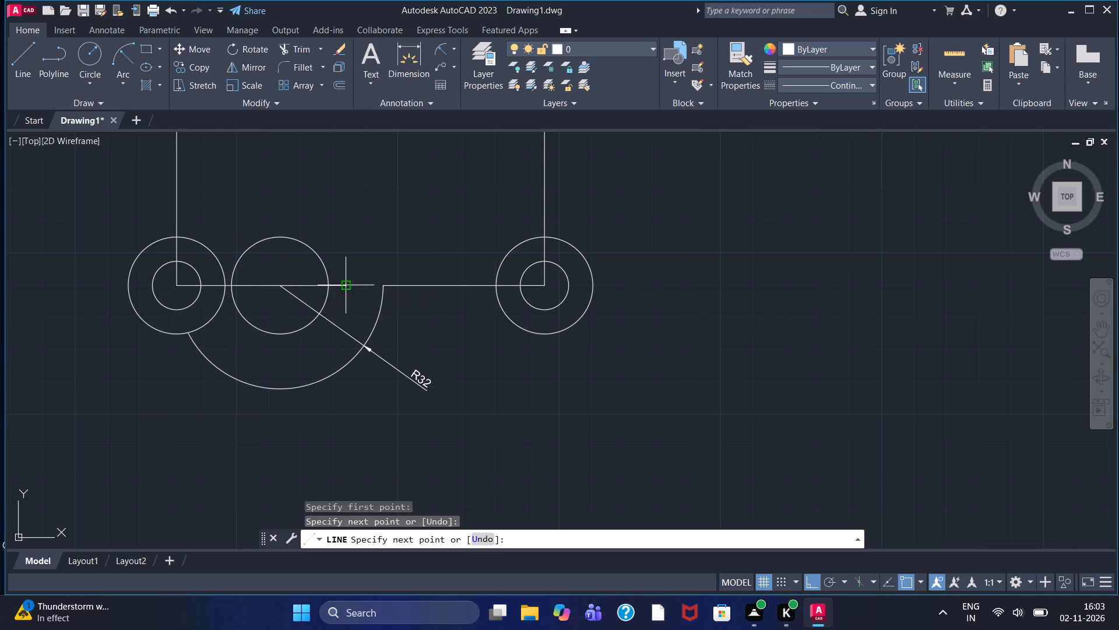
{"action": "key", "text": "Escape"}
Trim away the upper half of the 15-radius circle above the horizontal line.
{"action": "left_click", "coordinate": [300, 45]}
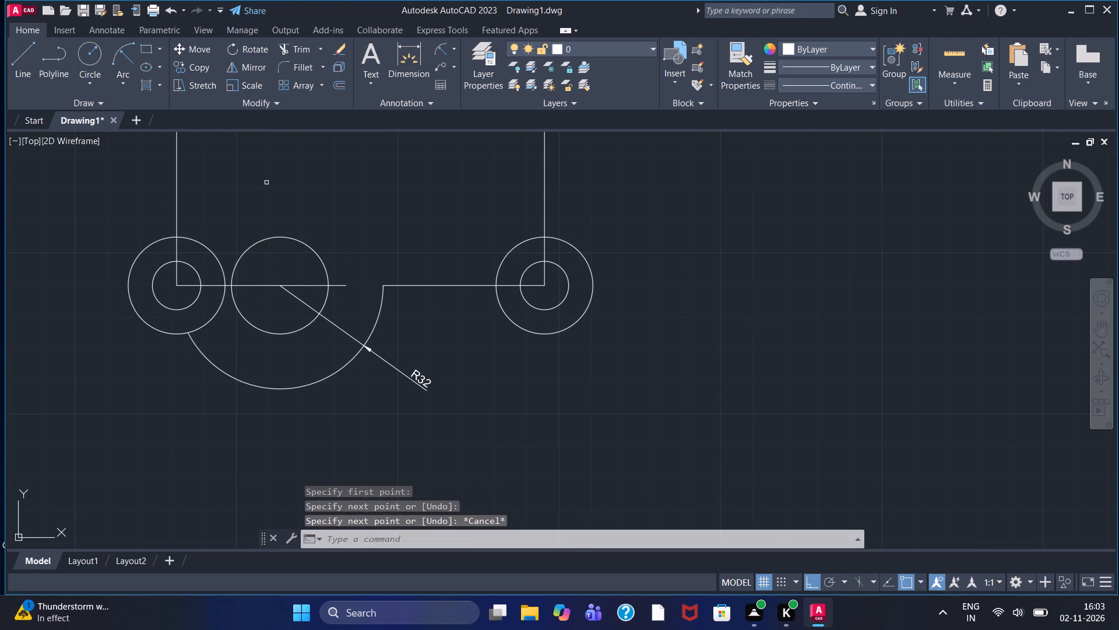
{"action": "left_click", "coordinate": [281, 238]}
{"action": "key", "text": "Escape"}
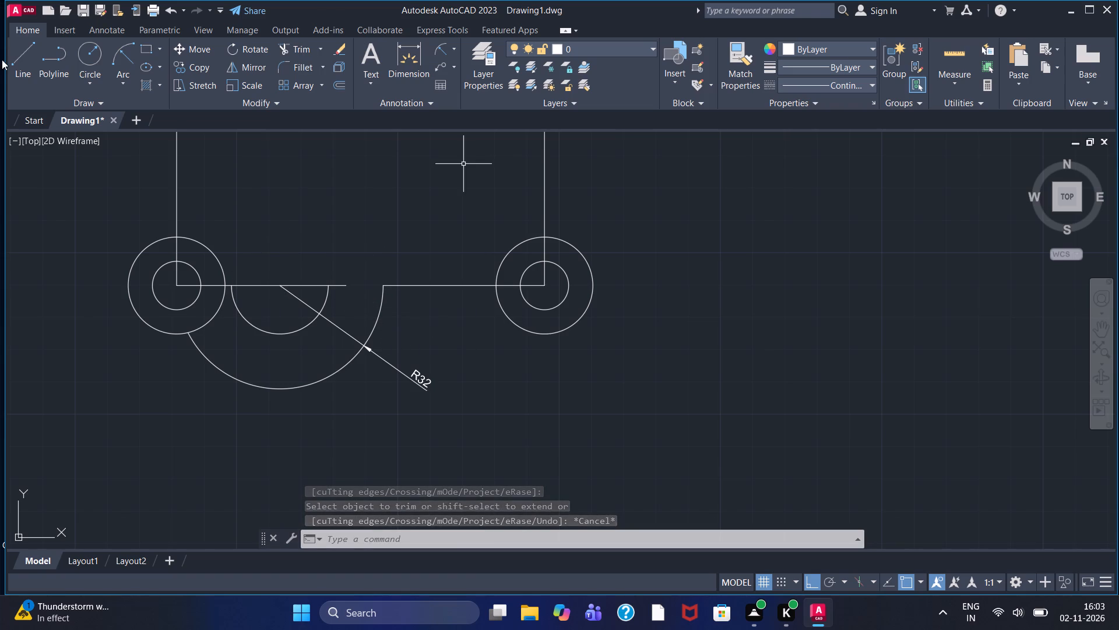
Draw a vertical line about 35 long upward from the left end of the 15-radius semicircle.
{"action": "left_click", "coordinate": [19, 66]}
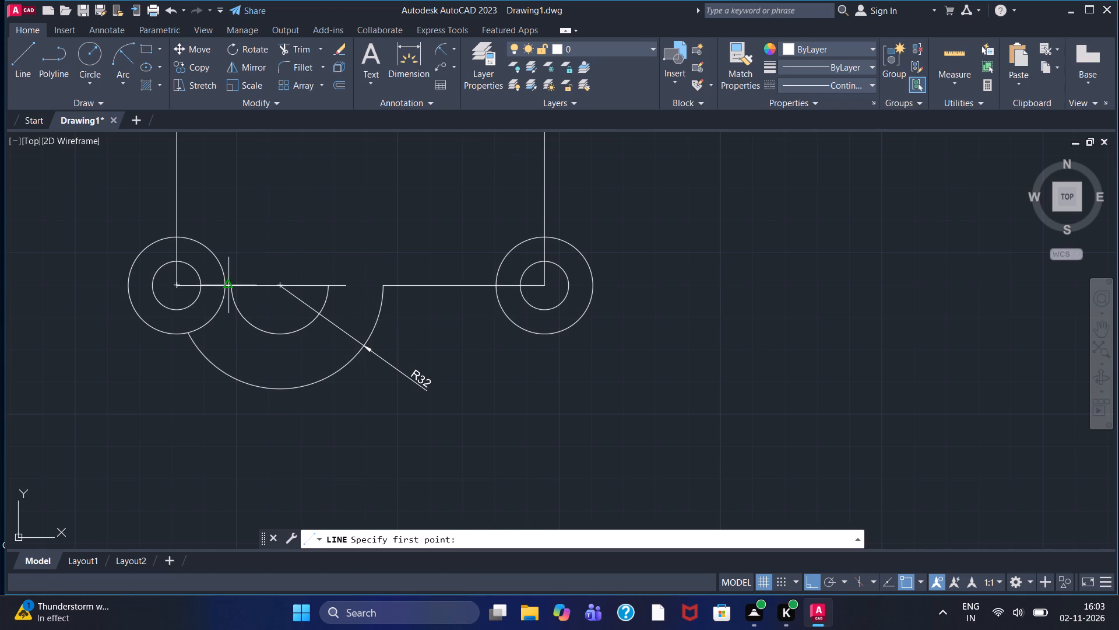
{"action": "left_click_drag", "start_coordinate": [234, 282], "coordinate": [234, 274]}
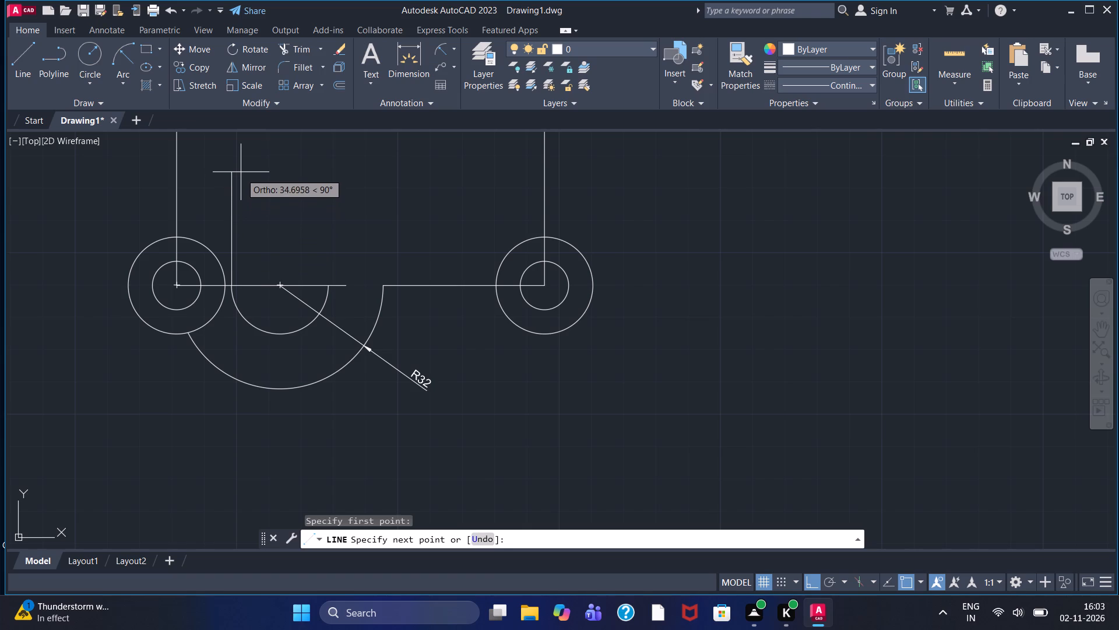
{"action": "left_click", "coordinate": [241, 171]}
{"action": "right_click", "coordinate": [241, 169]}
{"action": "left_click", "coordinate": [258, 178]}
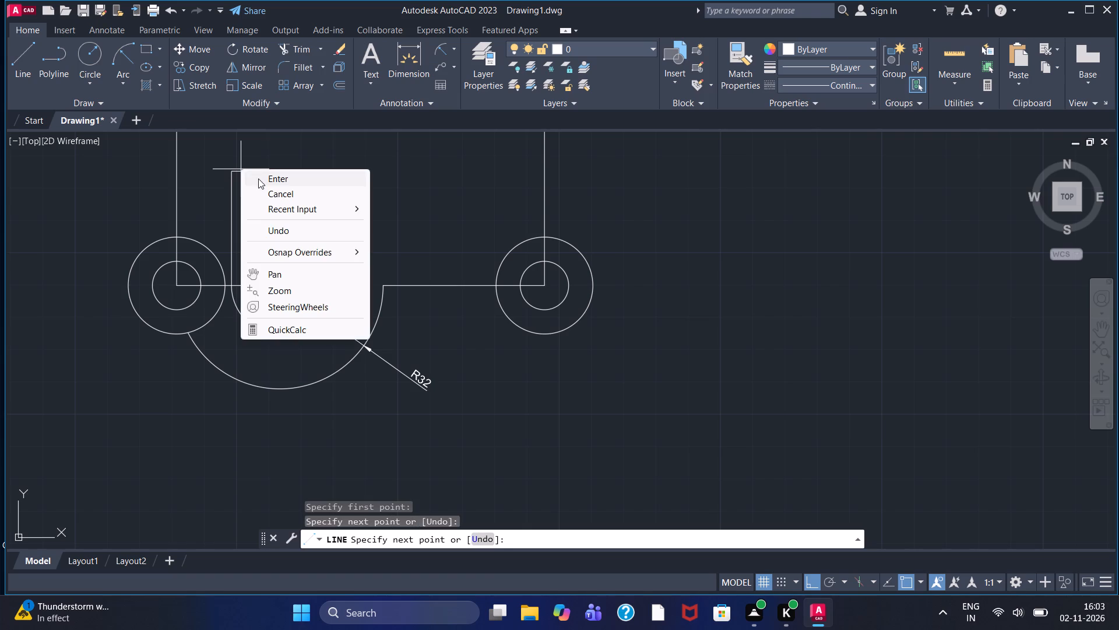
Draw a vertical line upward from the right end of the 15-radius semicircle, level with the top of the left vertical line.
{"action": "left_click", "coordinate": [12, 68]}
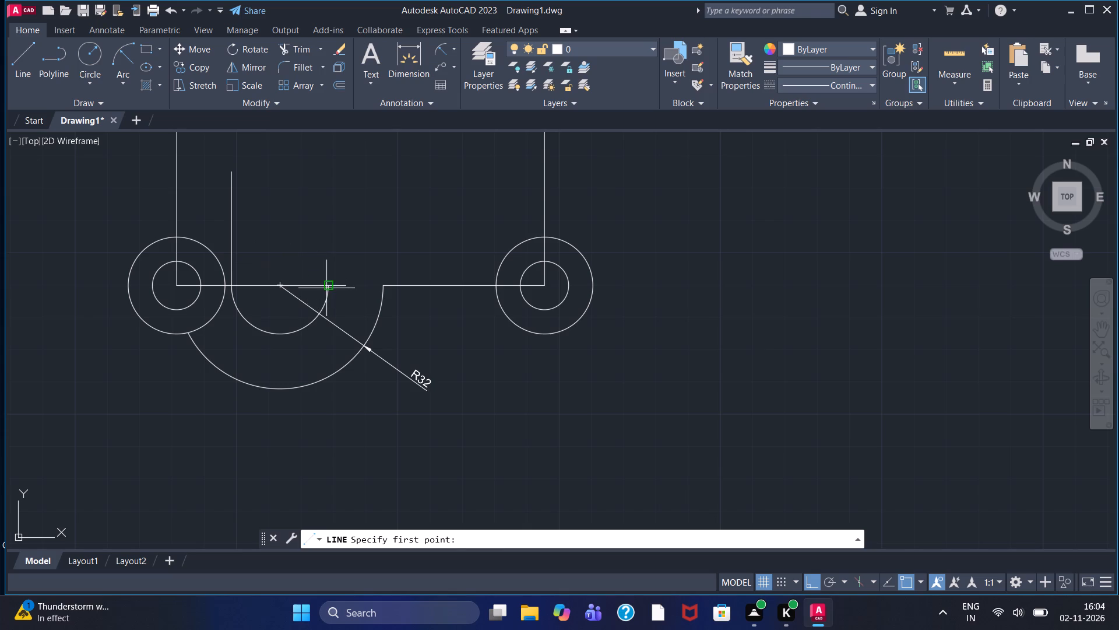
{"action": "left_click_drag", "start_coordinate": [330, 288], "coordinate": [330, 278]}
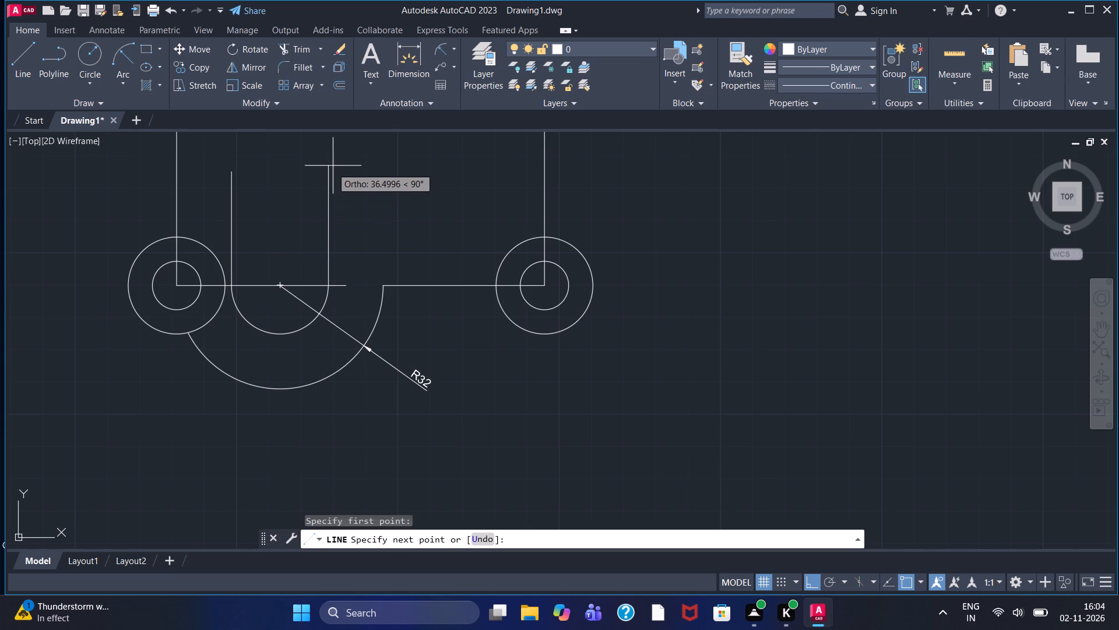
{"action": "left_click", "coordinate": [335, 172]}
{"action": "right_click", "coordinate": [335, 172]}
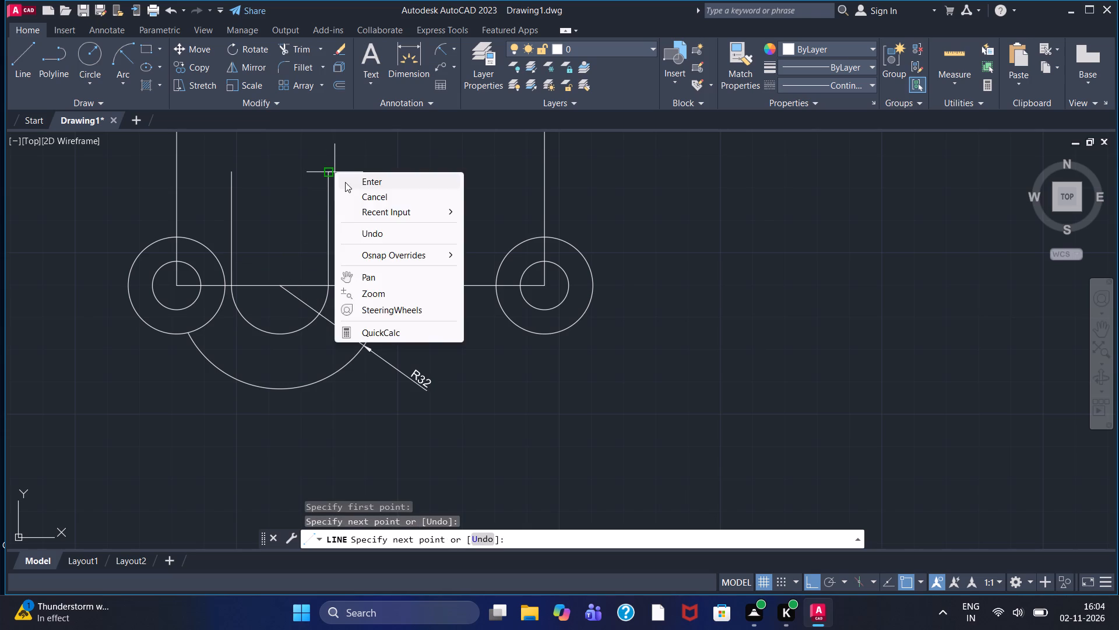
{"action": "left_click", "coordinate": [345, 182]}
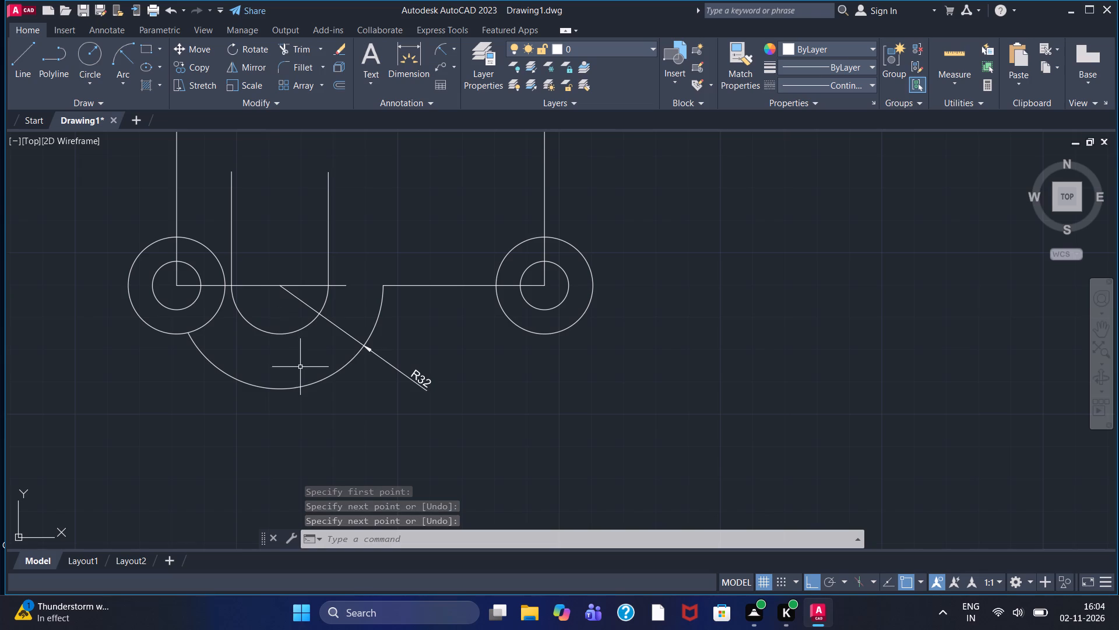
Start a circle centred on the lower arc's centre, inside the 15-radius semicircle.
{"action": "left_click", "coordinate": [93, 51]}
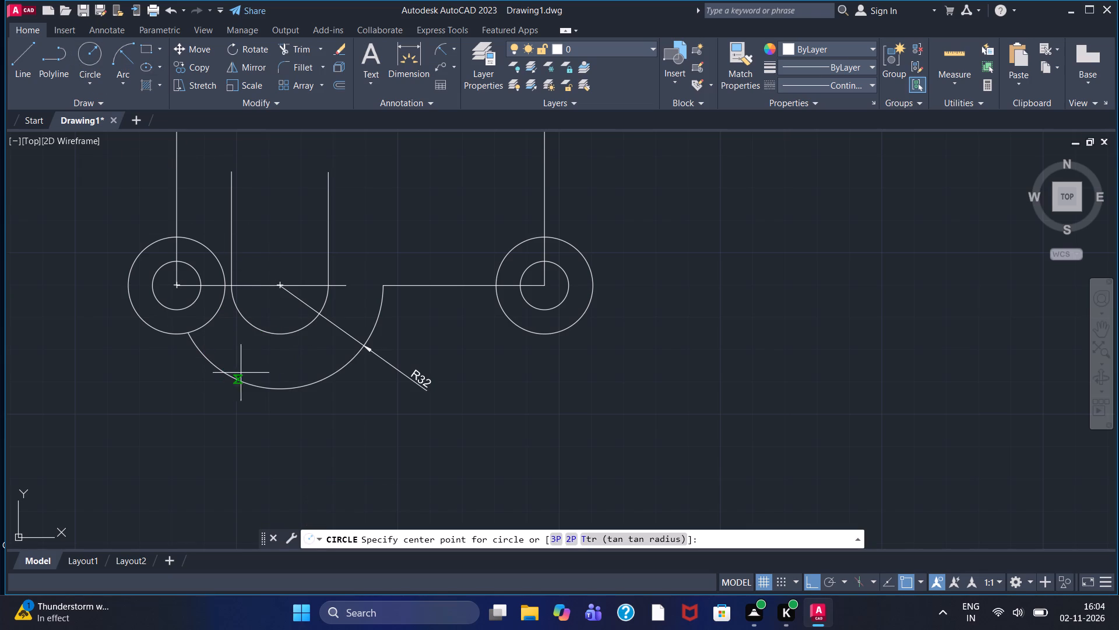
{"action": "left_click", "coordinate": [280, 289]}
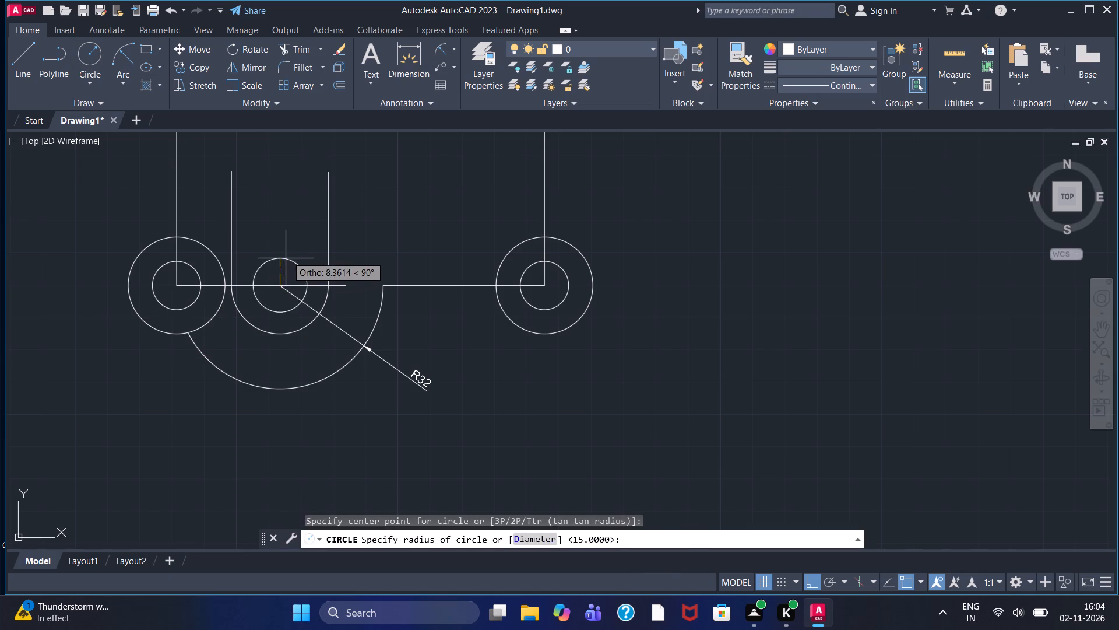
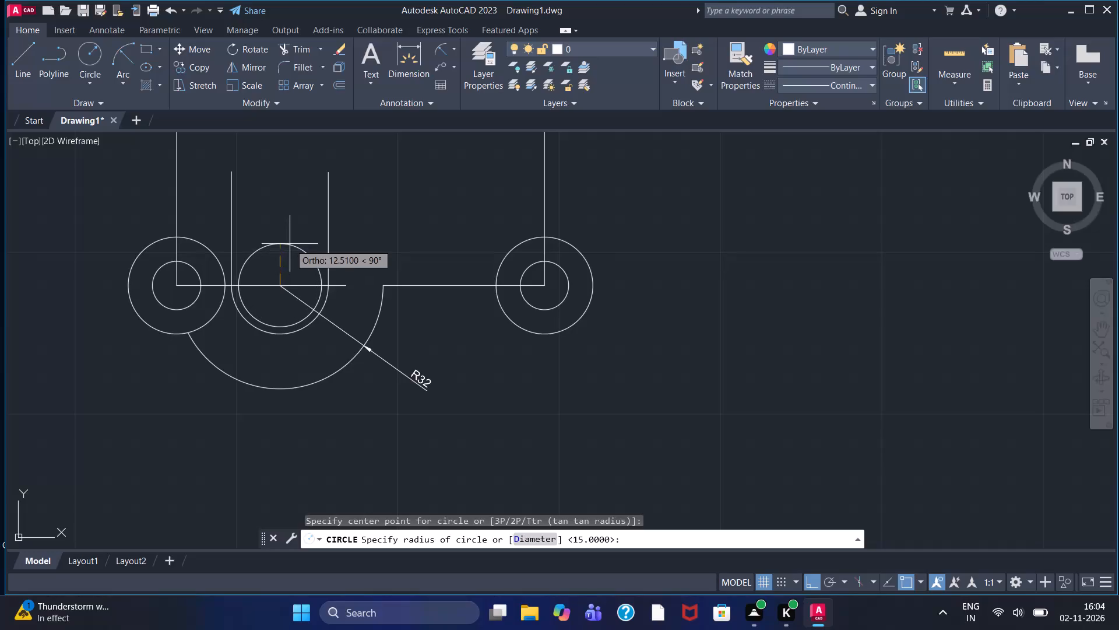
Give the circle centred on the lower arc's centre a radius of 12.
{"action": "type", "text": "12"}
{"action": "key", "text": "Return"}
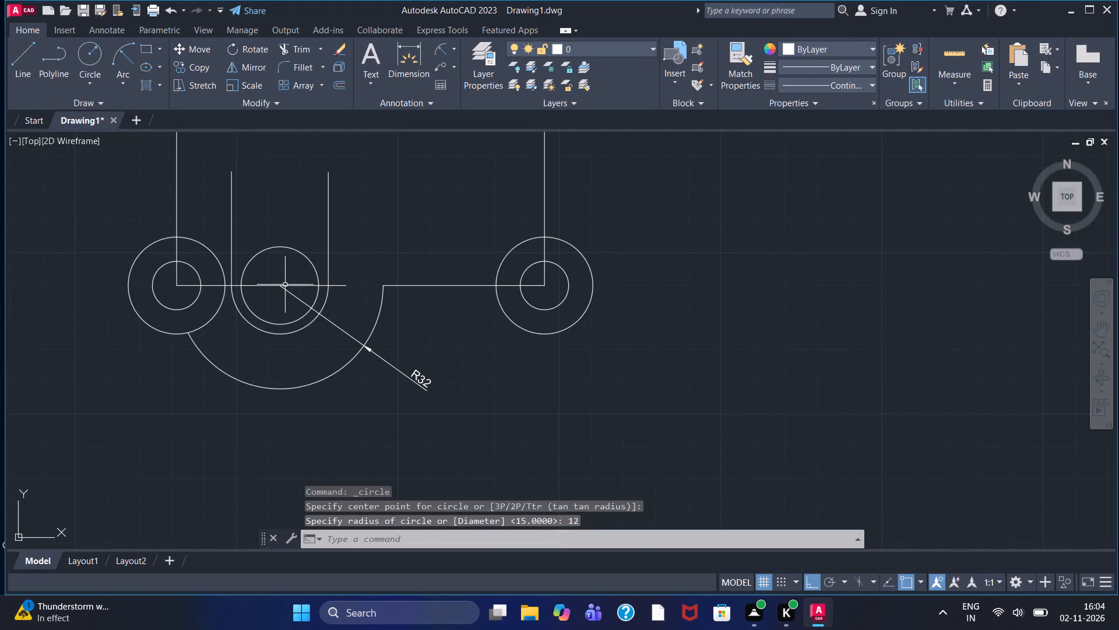
Draw two more circles of radius 10 and 7, concentric with the 12-radius circle at the lower arc's centre.
{"action": "scroll", "coordinate": [279, 284], "scroll_direction": "up", "scroll_amount": 2}
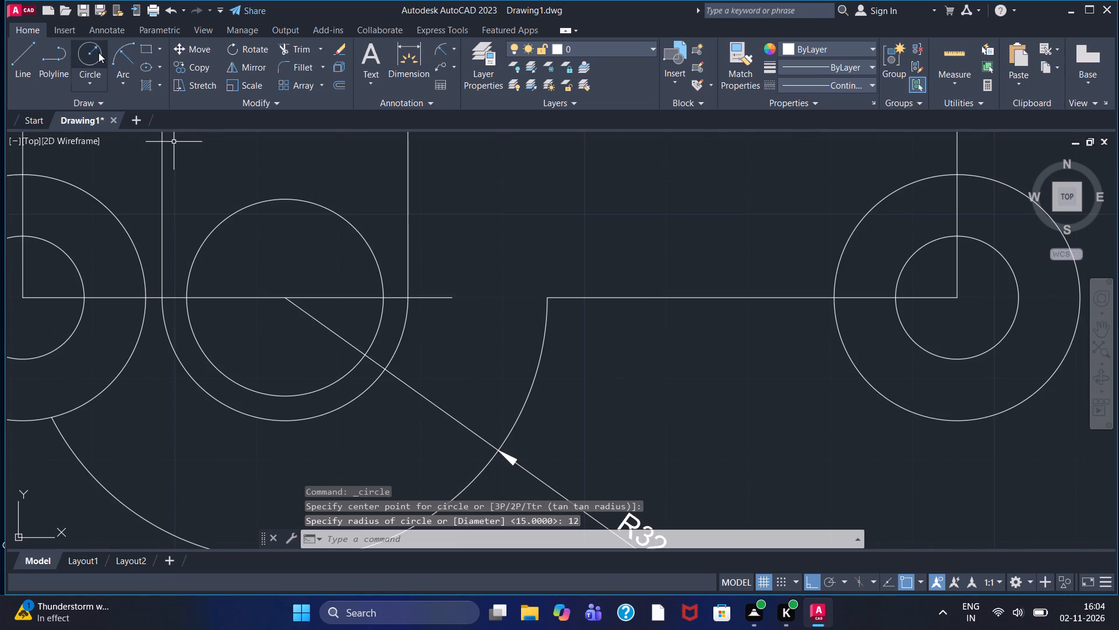
{"action": "left_click", "coordinate": [89, 49]}
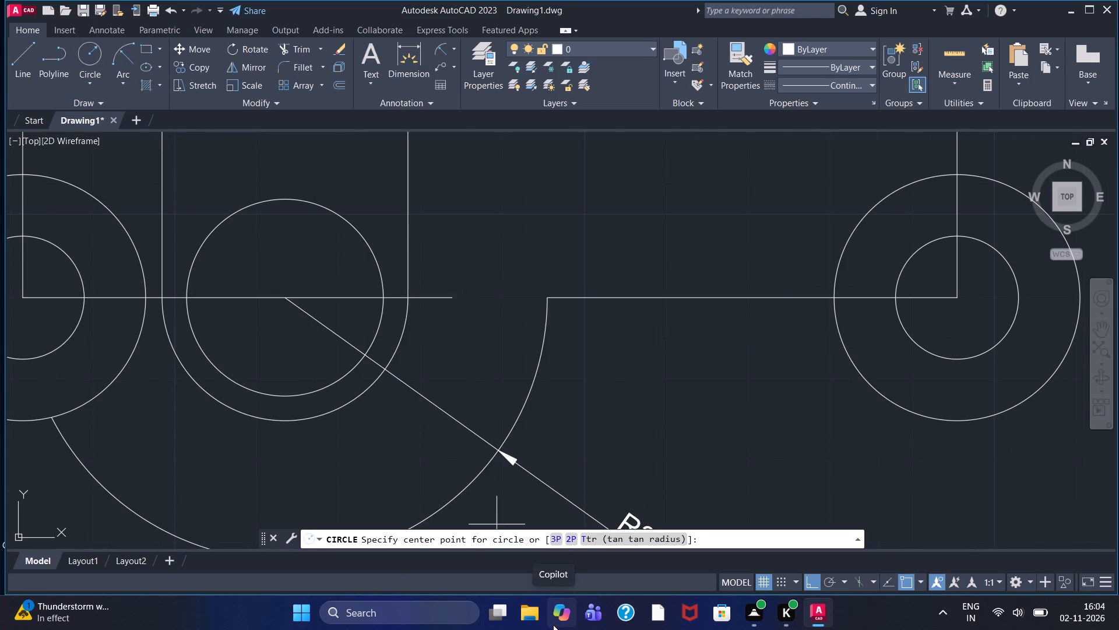
{"action": "left_click", "coordinate": [284, 296]}
{"action": "type", "text": "10"}
{"action": "key", "text": "Return"}
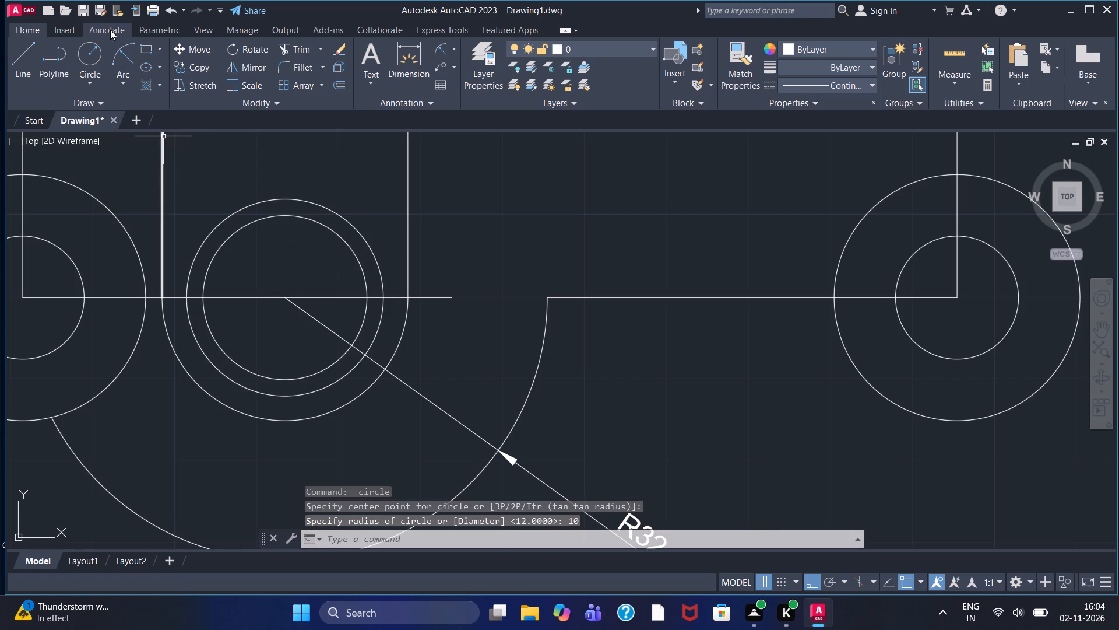
{"action": "left_click", "coordinate": [92, 50]}
{"action": "left_click", "coordinate": [287, 301]}
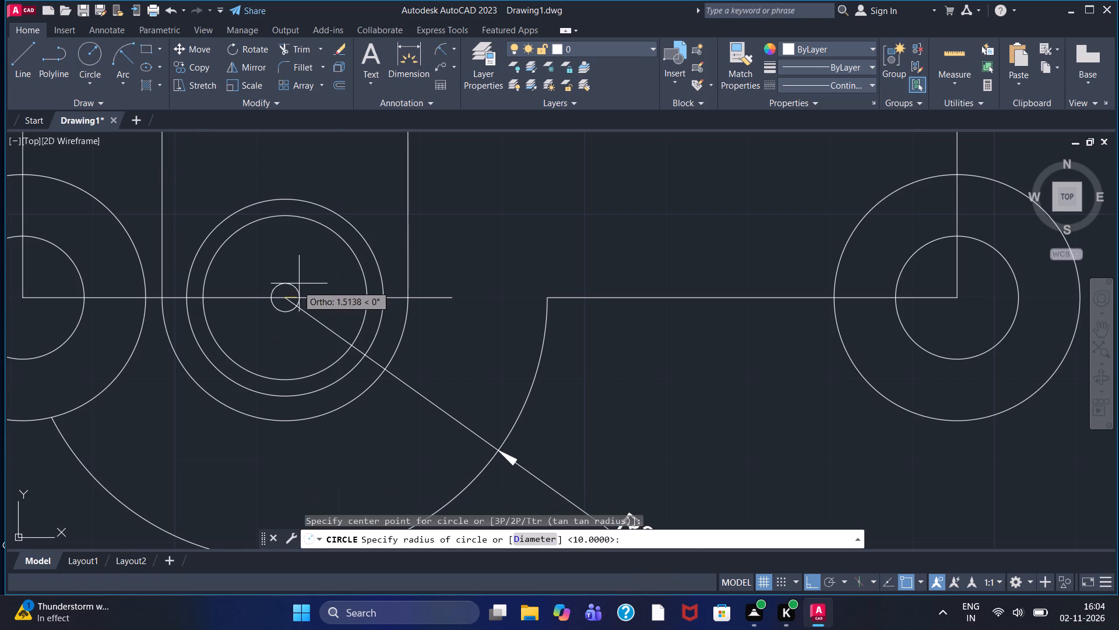
{"action": "key", "text": "7"}
{"action": "key", "text": "Return"}
Erase the two long vertical lines joining the upper and lower corner-hole centres of the plan view.
{"action": "scroll", "coordinate": [301, 285], "scroll_direction": "down", "scroll_amount": 2}
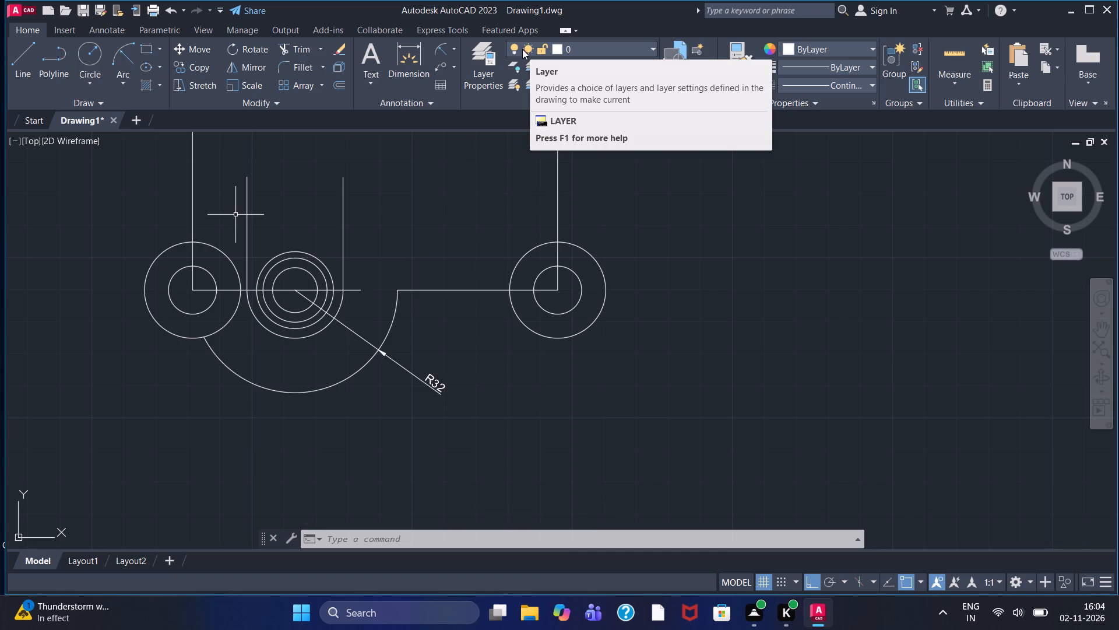
{"action": "scroll", "coordinate": [547, 13], "scroll_direction": "down", "scroll_amount": 1}
{"action": "scroll", "coordinate": [430, 177], "scroll_direction": "down", "scroll_amount": 2}
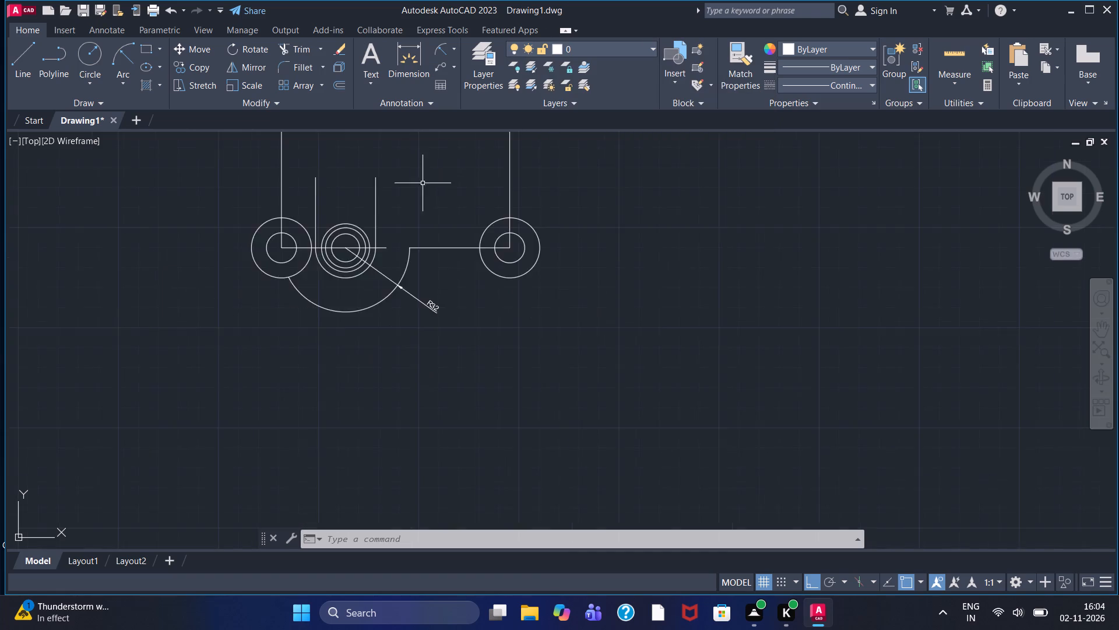
{"action": "middle_click_drag", "start_coordinate": [416, 189], "coordinate": [433, 323]}
{"action": "scroll", "coordinate": [392, 258], "scroll_direction": "up", "scroll_amount": 2}
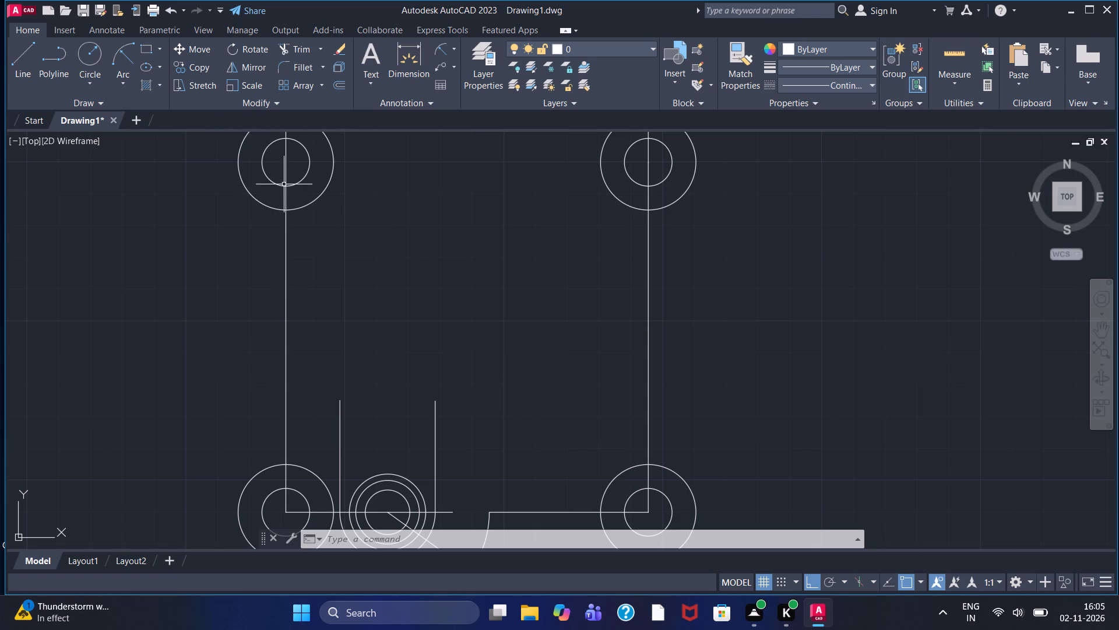
{"action": "left_click", "coordinate": [285, 290]}
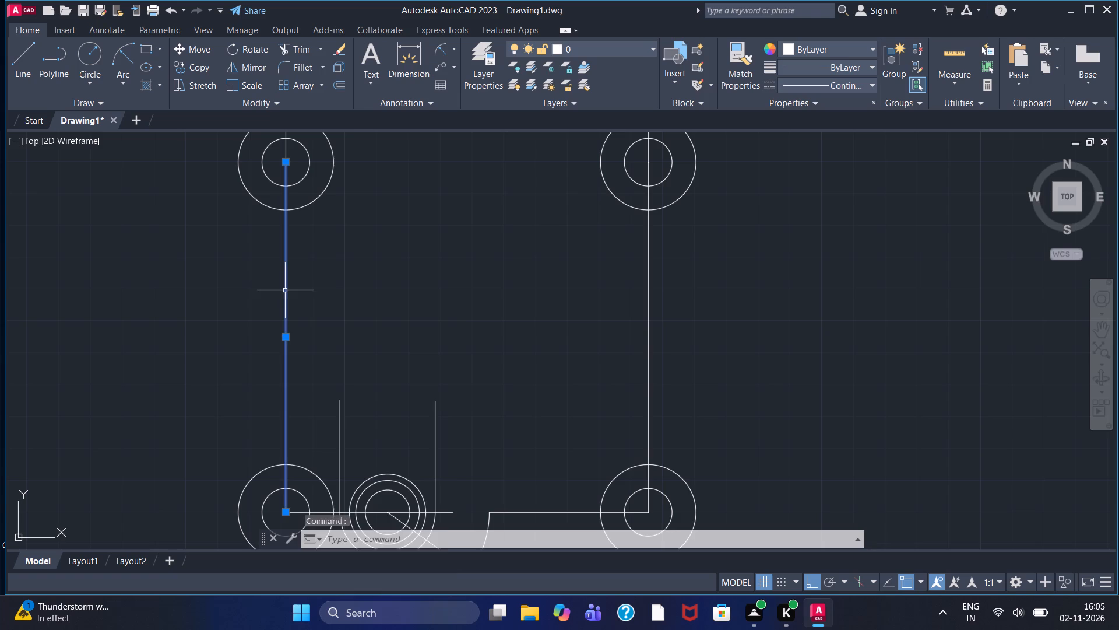
{"action": "right_click", "coordinate": [285, 290]}
{"action": "left_click", "coordinate": [337, 310]}
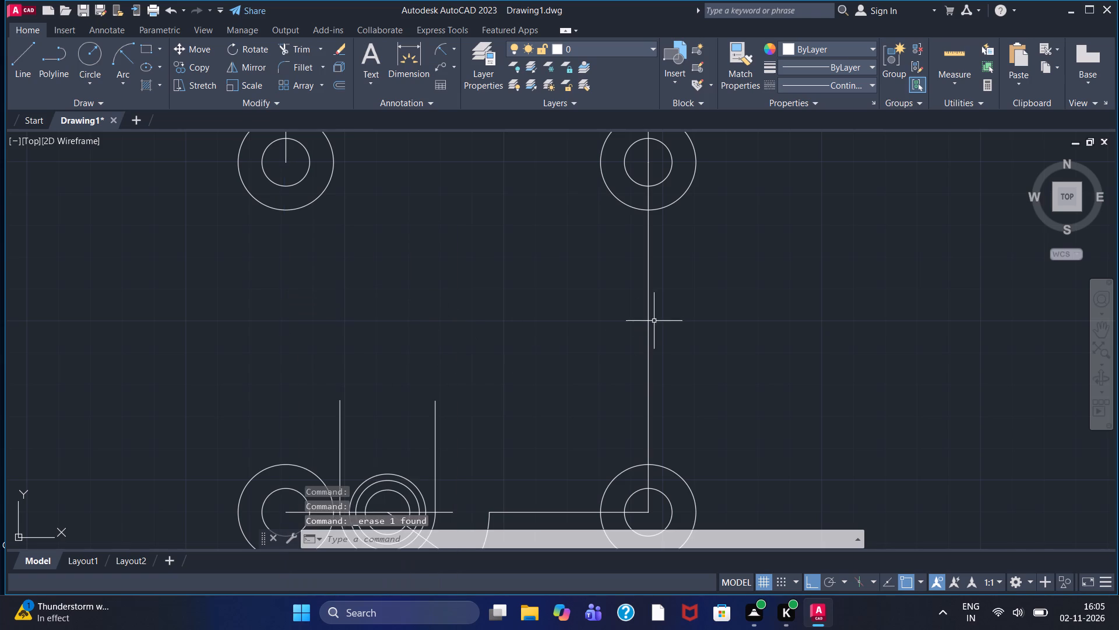
{"action": "left_click", "coordinate": [649, 327]}
{"action": "right_click", "coordinate": [647, 327]}
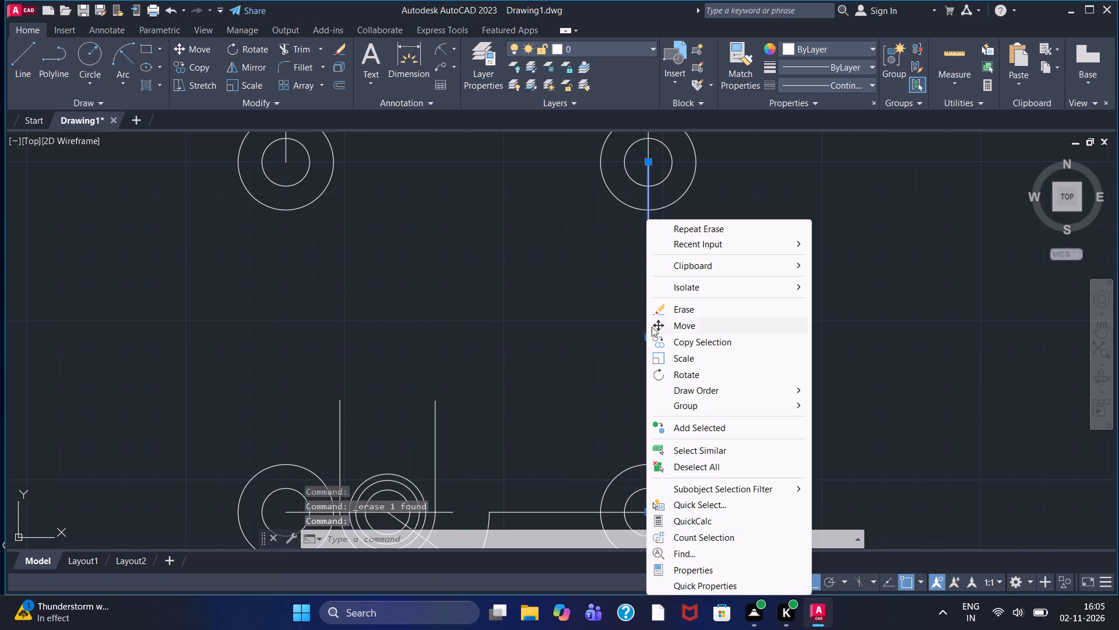
{"action": "left_click", "coordinate": [677, 305]}
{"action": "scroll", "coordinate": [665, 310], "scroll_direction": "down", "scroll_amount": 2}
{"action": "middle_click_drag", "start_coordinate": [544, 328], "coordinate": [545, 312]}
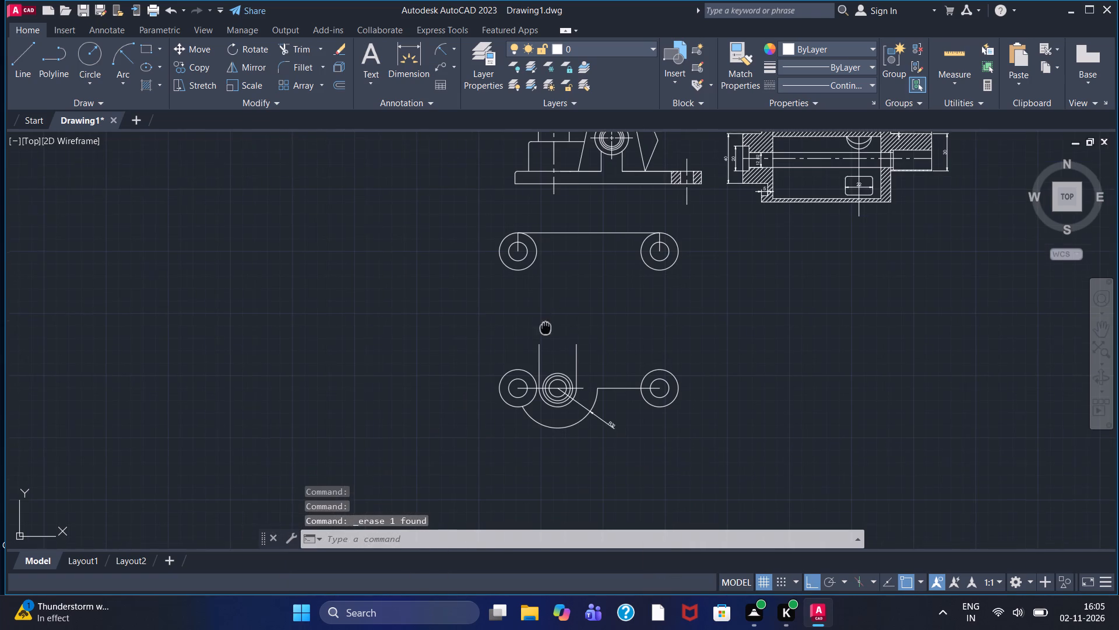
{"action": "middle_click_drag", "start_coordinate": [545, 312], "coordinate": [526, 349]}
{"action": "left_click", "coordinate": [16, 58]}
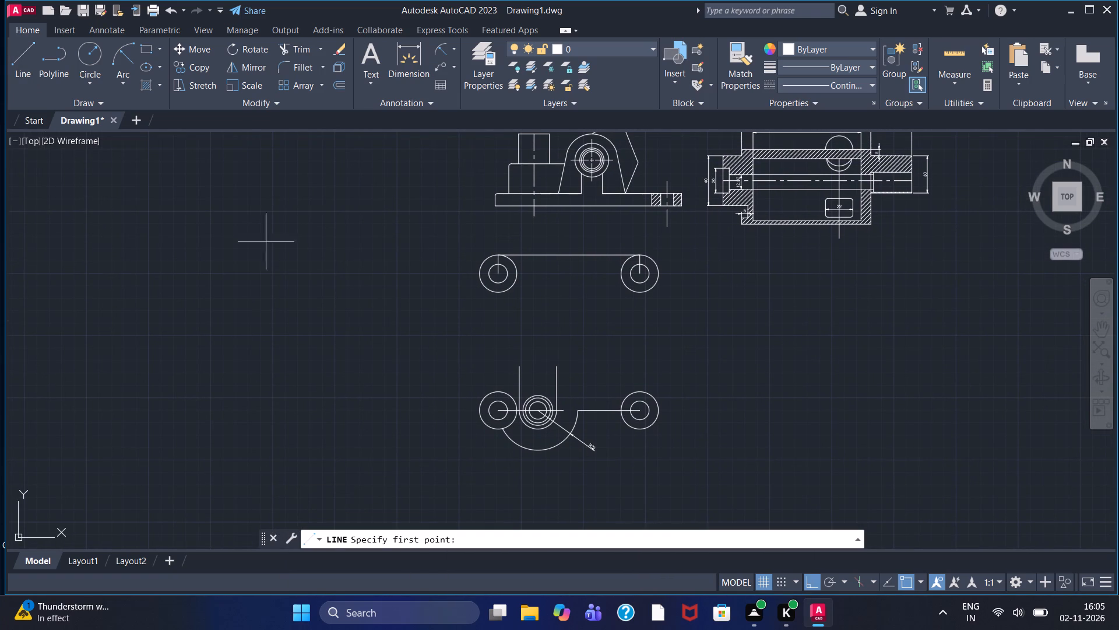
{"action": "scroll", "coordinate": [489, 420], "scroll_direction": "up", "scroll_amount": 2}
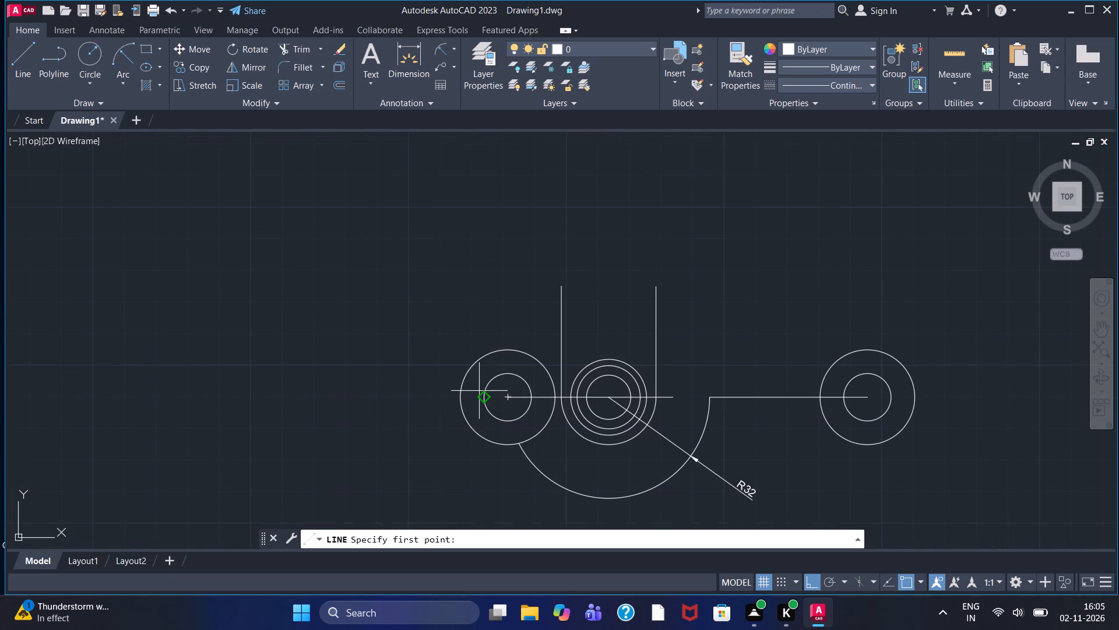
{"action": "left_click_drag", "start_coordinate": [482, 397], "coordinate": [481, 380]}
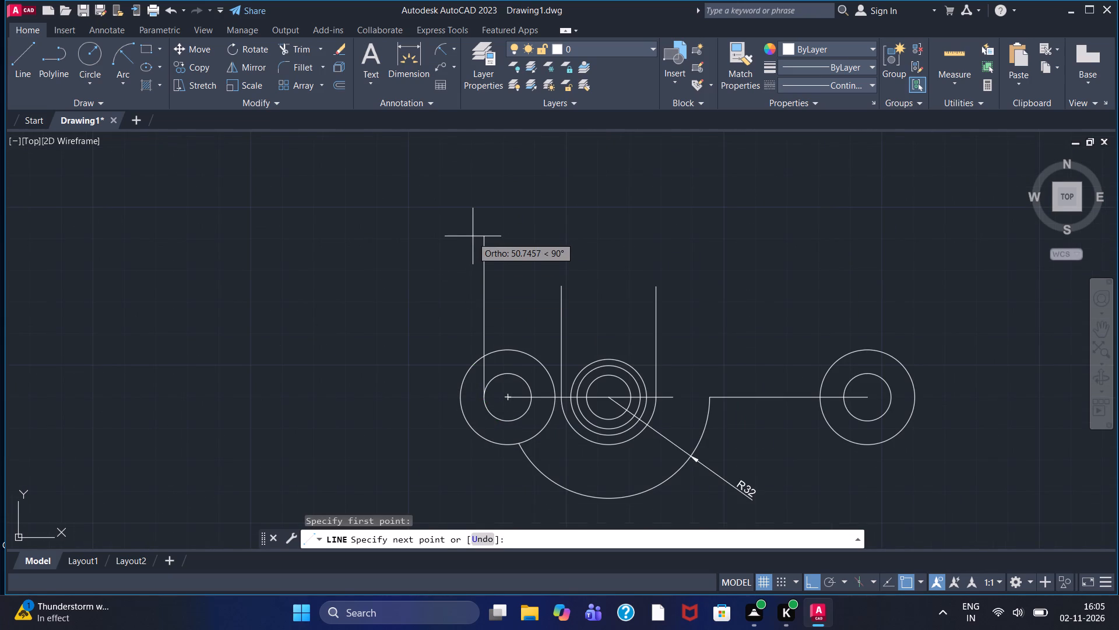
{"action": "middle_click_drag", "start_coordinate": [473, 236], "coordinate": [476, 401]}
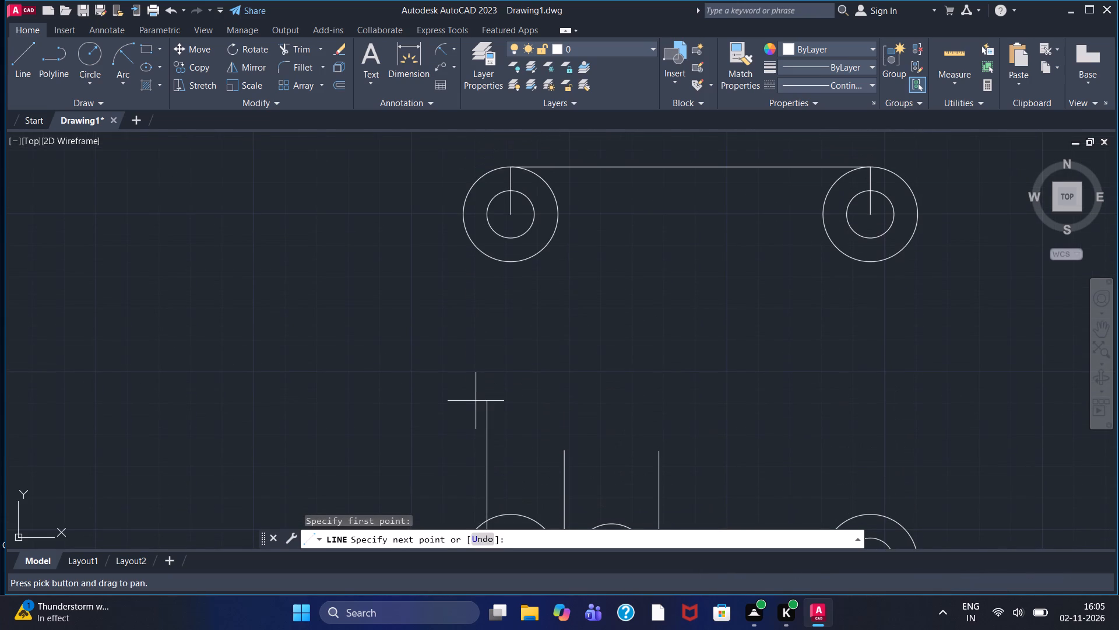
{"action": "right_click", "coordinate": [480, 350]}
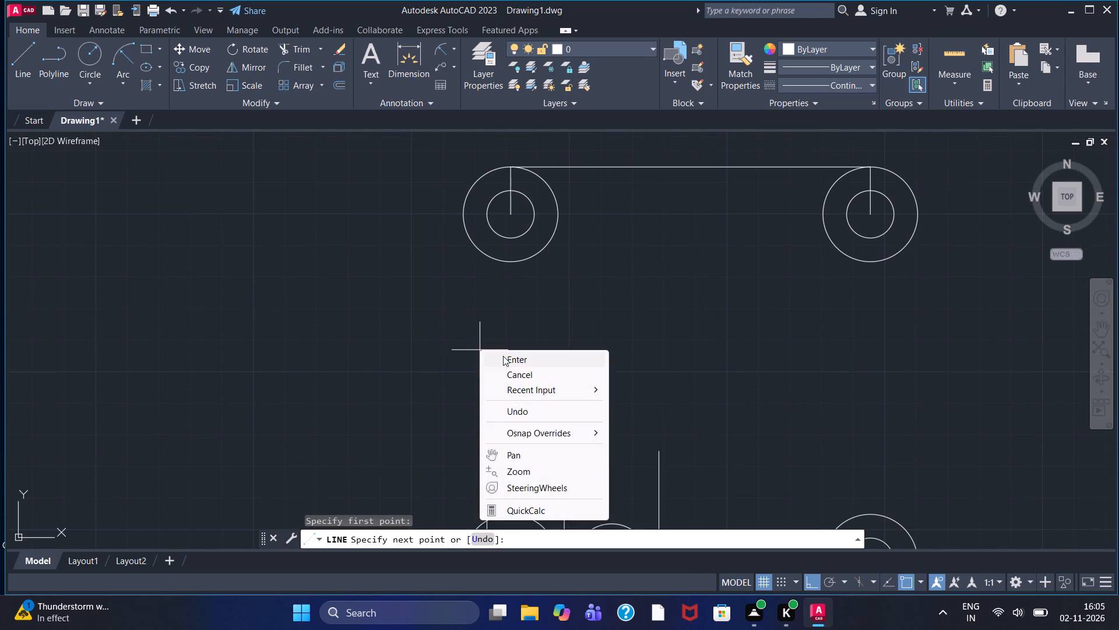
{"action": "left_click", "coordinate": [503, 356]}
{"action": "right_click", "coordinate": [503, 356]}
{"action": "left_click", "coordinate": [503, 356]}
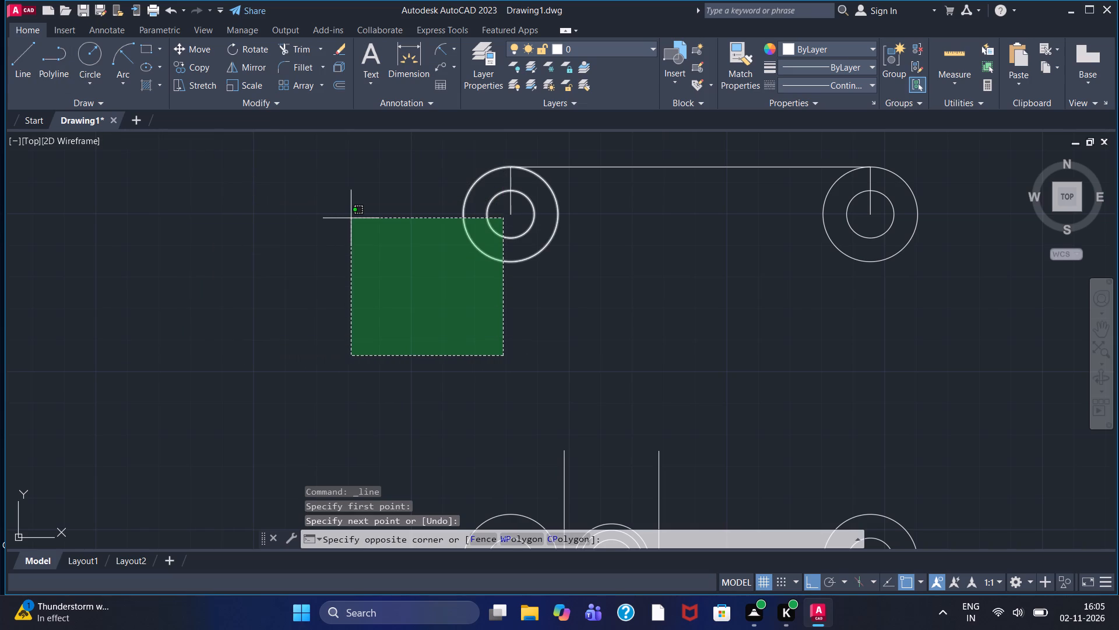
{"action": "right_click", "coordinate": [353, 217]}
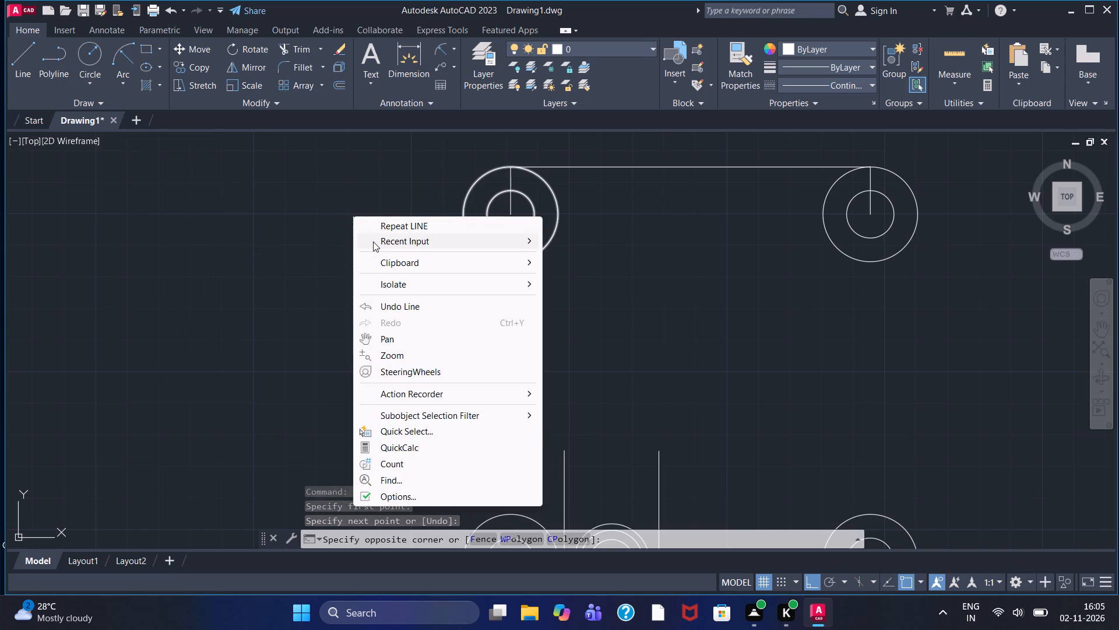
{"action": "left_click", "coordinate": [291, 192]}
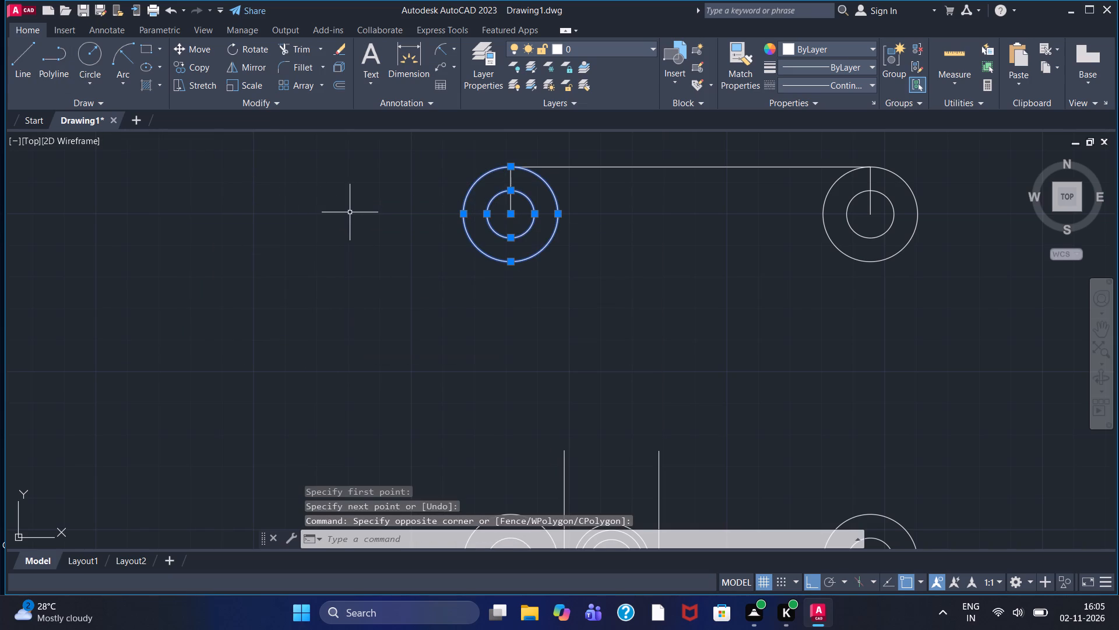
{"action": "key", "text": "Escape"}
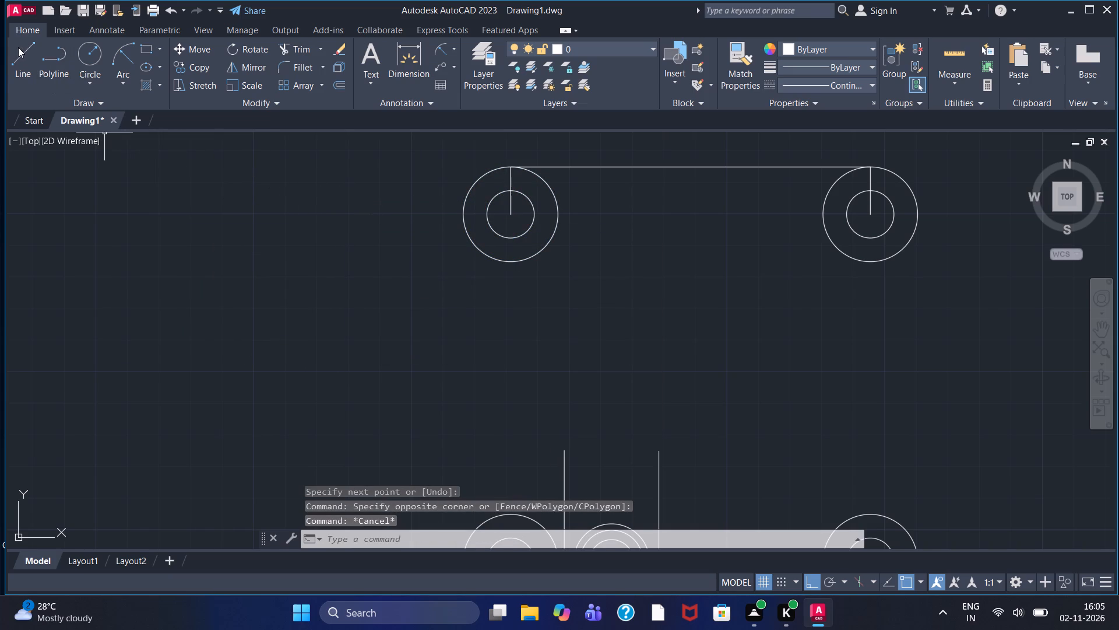
Draw the plan view's left vertical edge between the left quadrants of the upper-left and lower-left outer corner circles.
{"action": "left_click", "coordinate": [18, 47]}
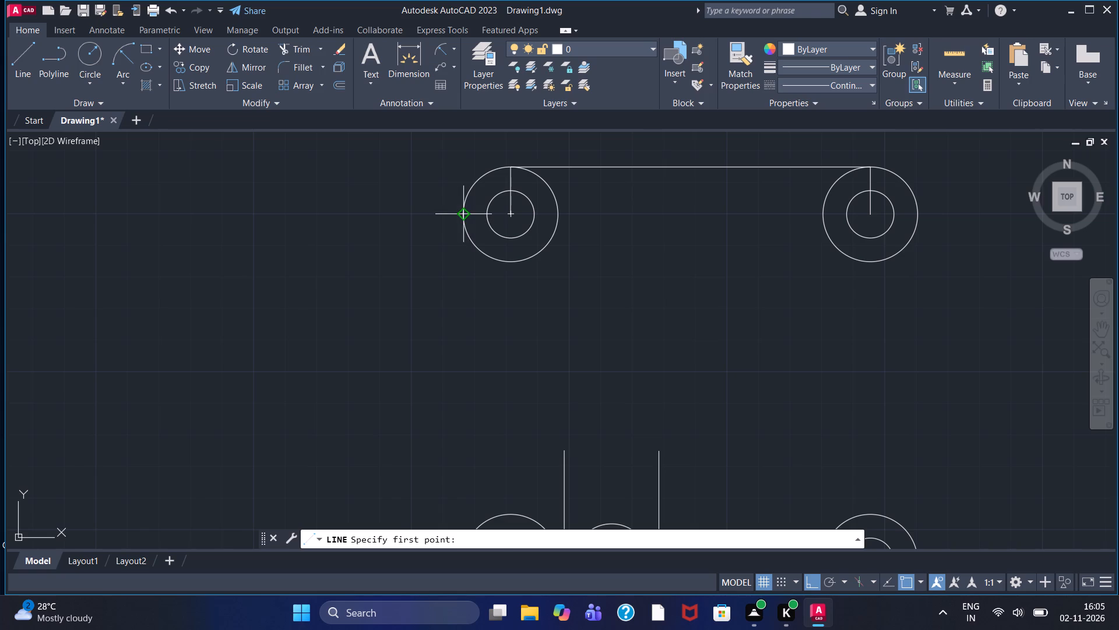
{"action": "left_click", "coordinate": [463, 215]}
{"action": "middle_click_drag", "start_coordinate": [491, 353], "coordinate": [506, 194]}
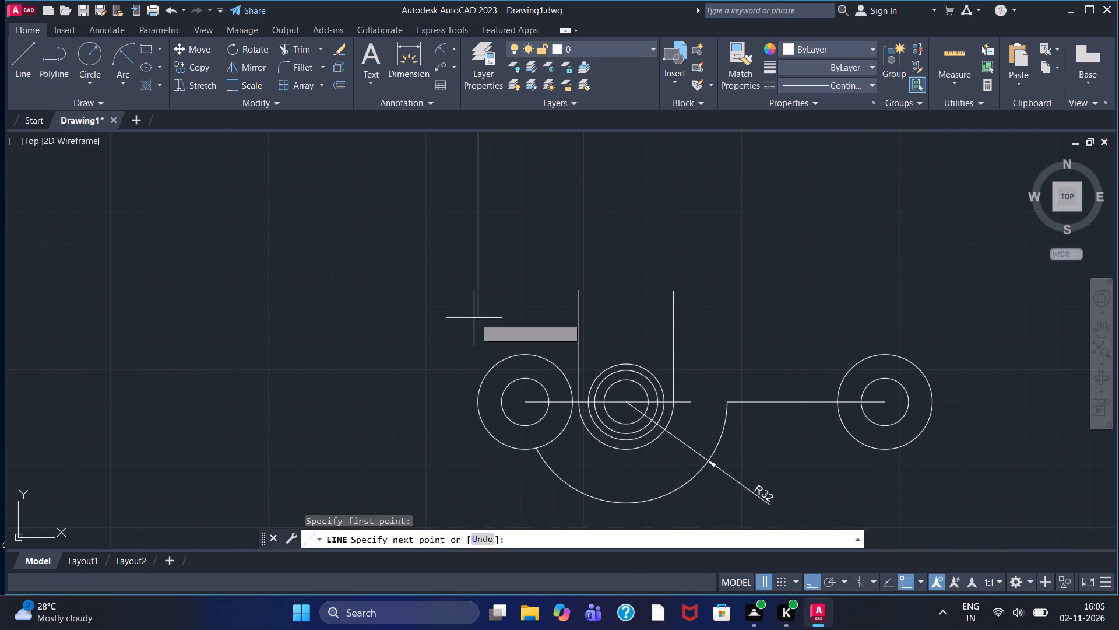
{"action": "left_click", "coordinate": [474, 405]}
{"action": "right_click", "coordinate": [451, 325]}
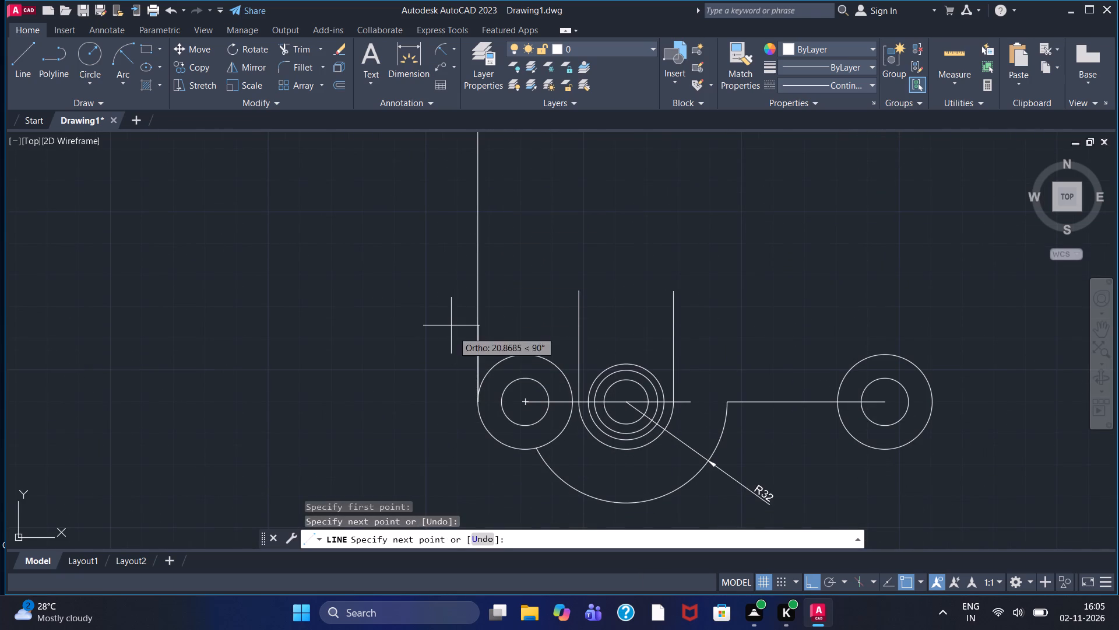
{"action": "left_click", "coordinate": [471, 334]}
Draw the plan view's right vertical edge between the right quadrants of the upper-right and lower-right outer corner circles.
{"action": "scroll", "coordinate": [473, 319], "scroll_direction": "down", "scroll_amount": 1}
{"action": "middle_click_drag", "start_coordinate": [528, 276], "coordinate": [518, 295]}
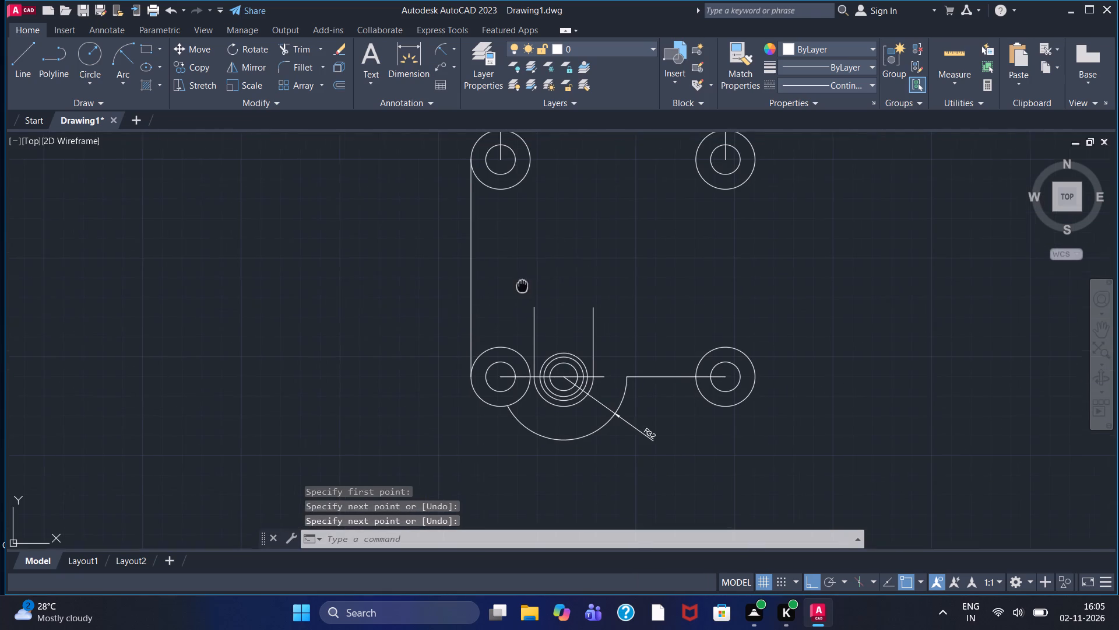
{"action": "middle_click_drag", "start_coordinate": [518, 295], "coordinate": [458, 327]}
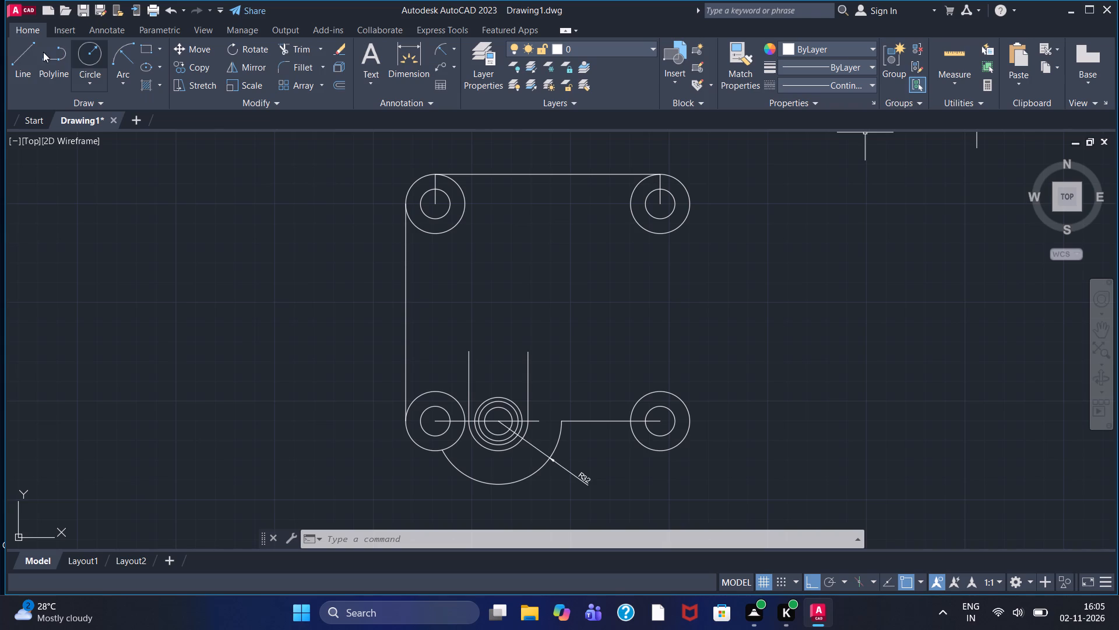
{"action": "left_click", "coordinate": [10, 60]}
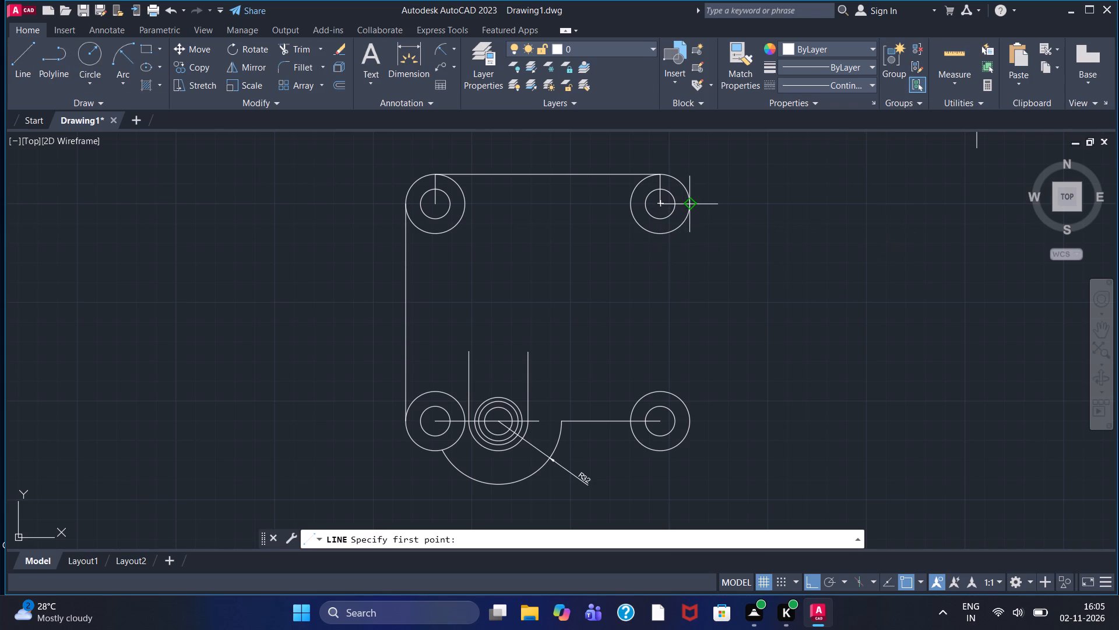
{"action": "left_click", "coordinate": [691, 202]}
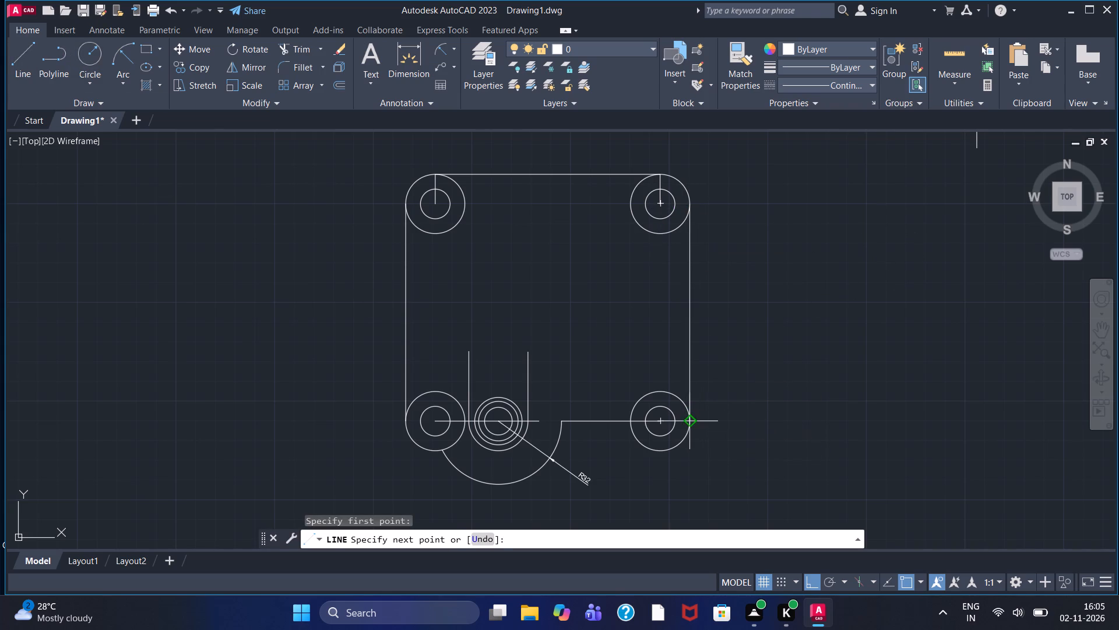
{"action": "left_click", "coordinate": [692, 417]}
{"action": "right_click", "coordinate": [759, 351]}
{"action": "left_click", "coordinate": [782, 358]}
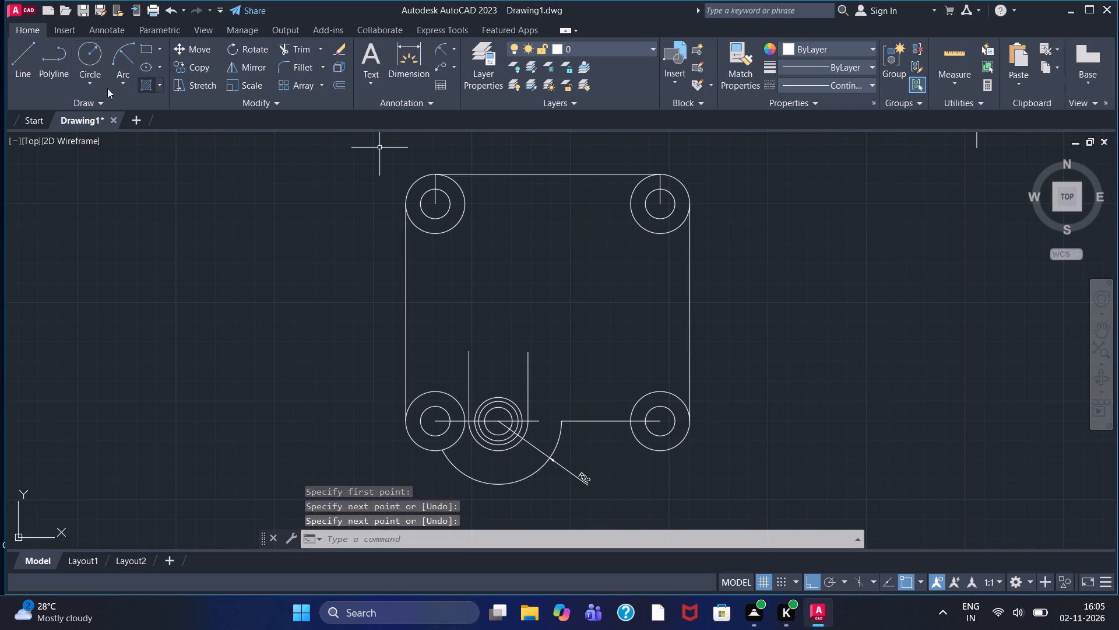
Draw a horizontal CENTER2 centreline across the plan view between the midpoints of its left and right vertical edges.
{"action": "left_click", "coordinate": [838, 82]}
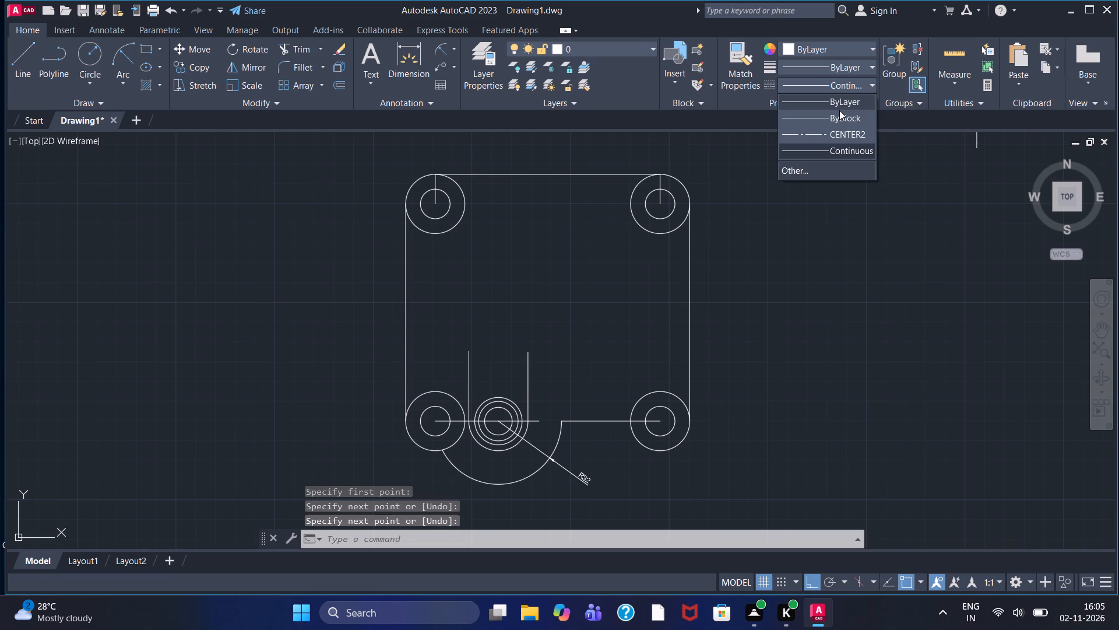
{"action": "left_click", "coordinate": [842, 139]}
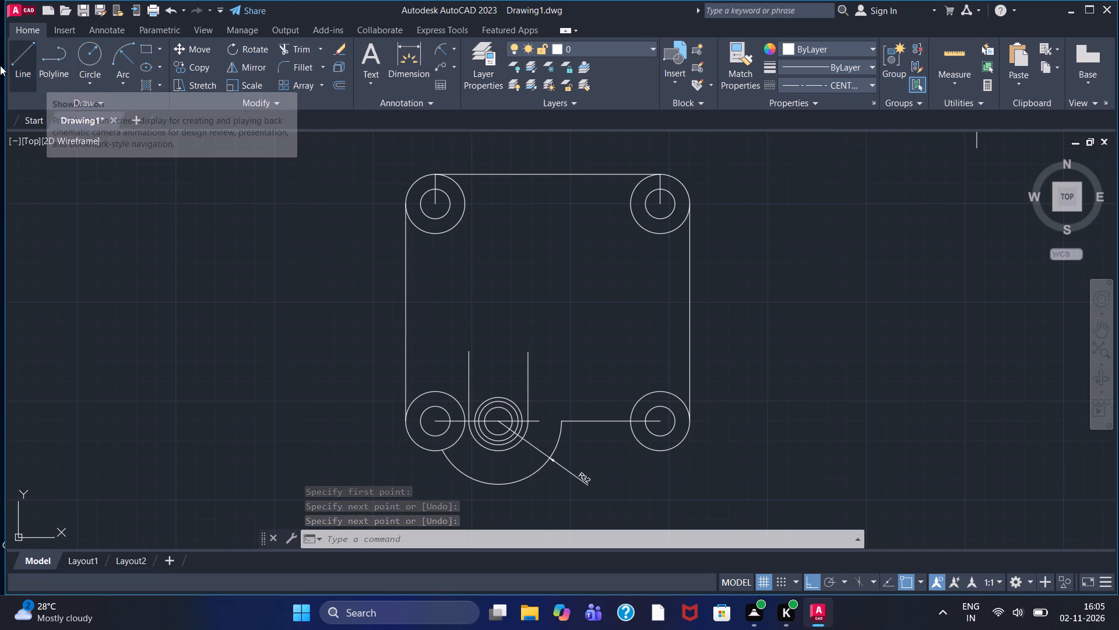
{"action": "left_click", "coordinate": [23, 61]}
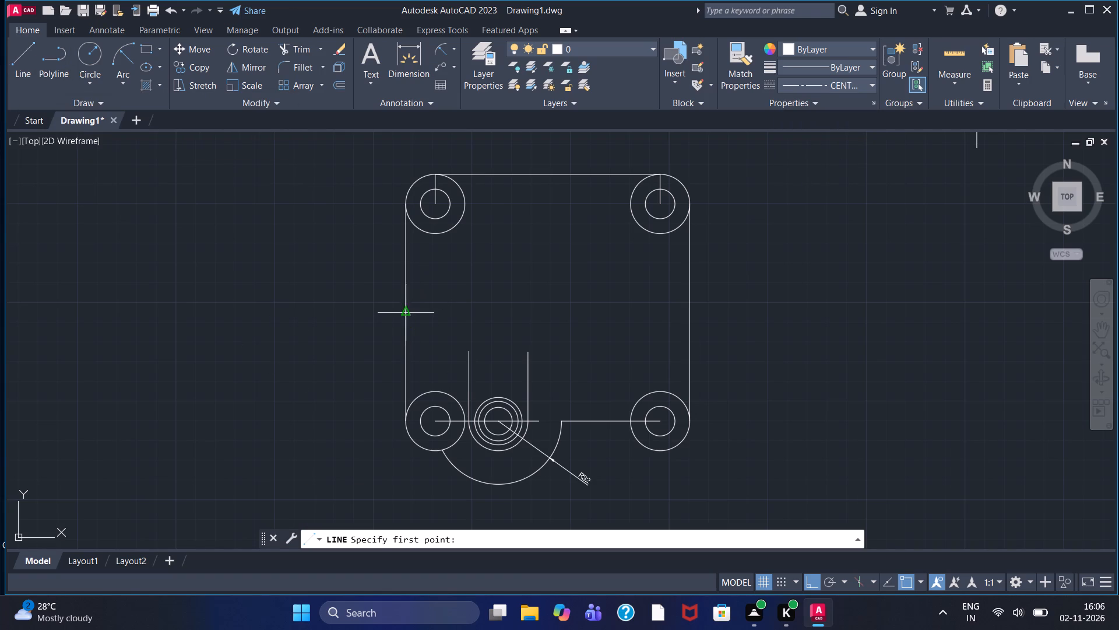
{"action": "double_click", "coordinate": [404, 311]}
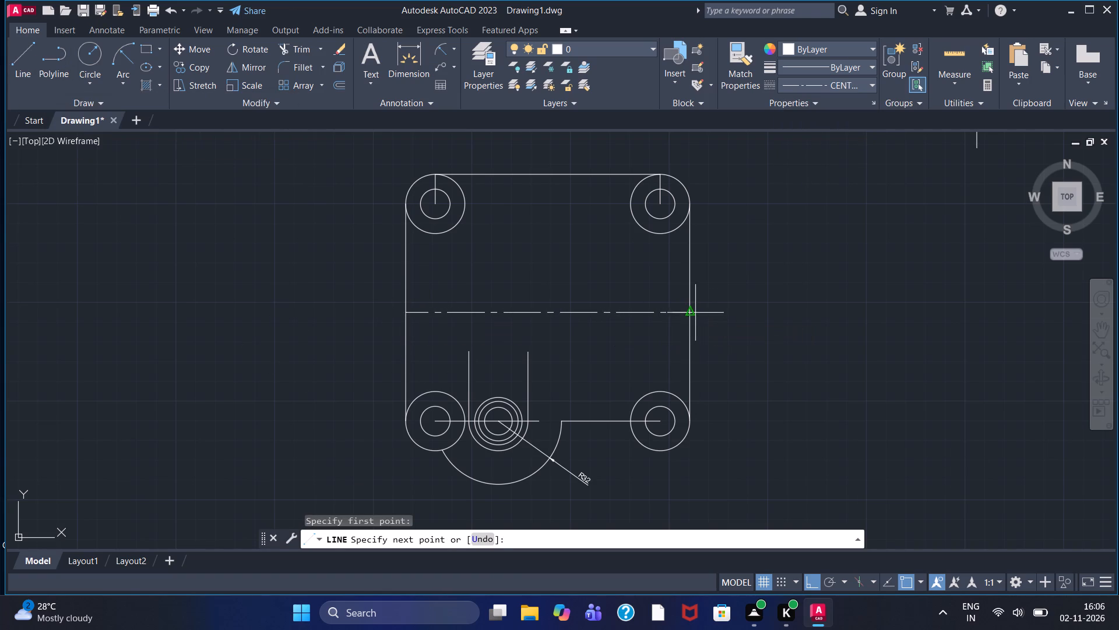
{"action": "left_click", "coordinate": [694, 311]}
{"action": "right_click", "coordinate": [712, 306]}
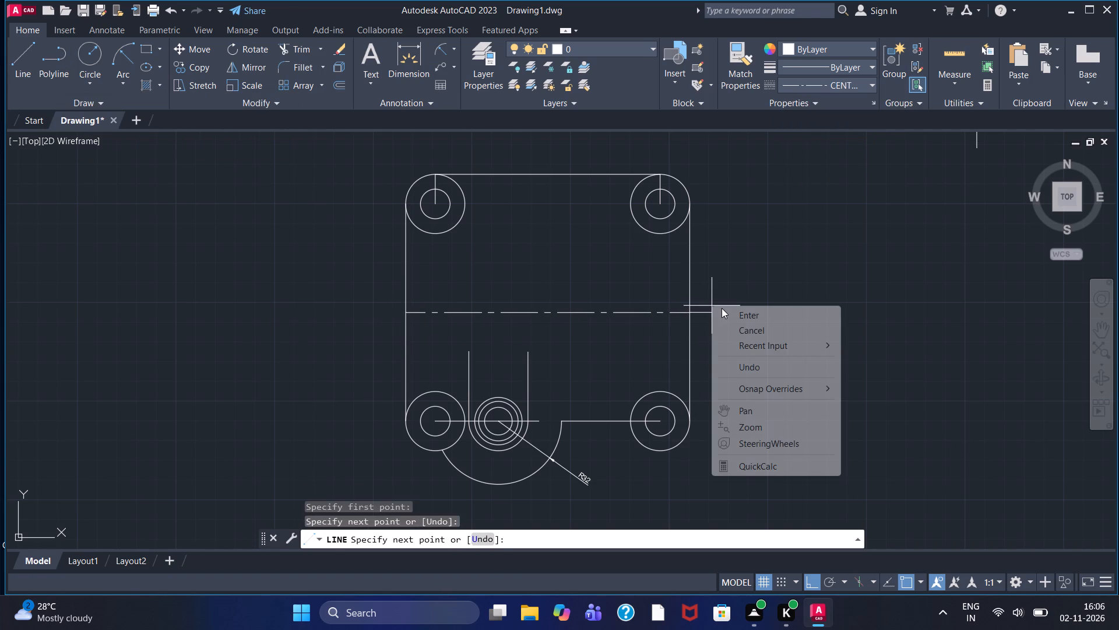
{"action": "left_click", "coordinate": [737, 316]}
With the Continuous linetype, draw a 25 by 40 rectangle centred on the horizontal centreline, extending 20 outside the plan view's left edge.
{"action": "left_click", "coordinate": [833, 84]}
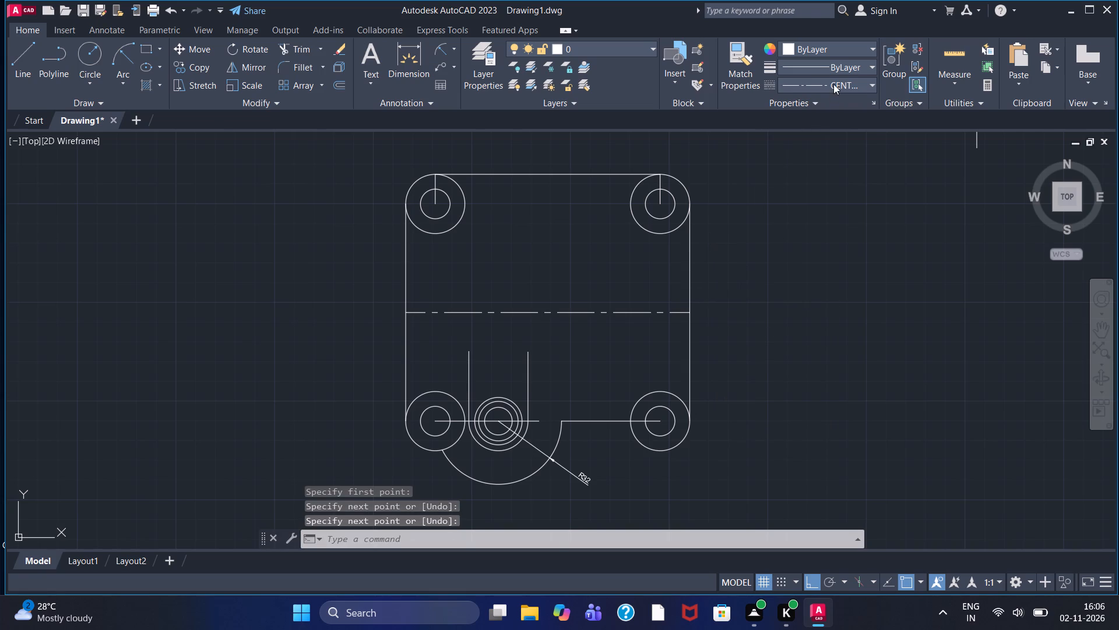
{"action": "left_click", "coordinate": [838, 149]}
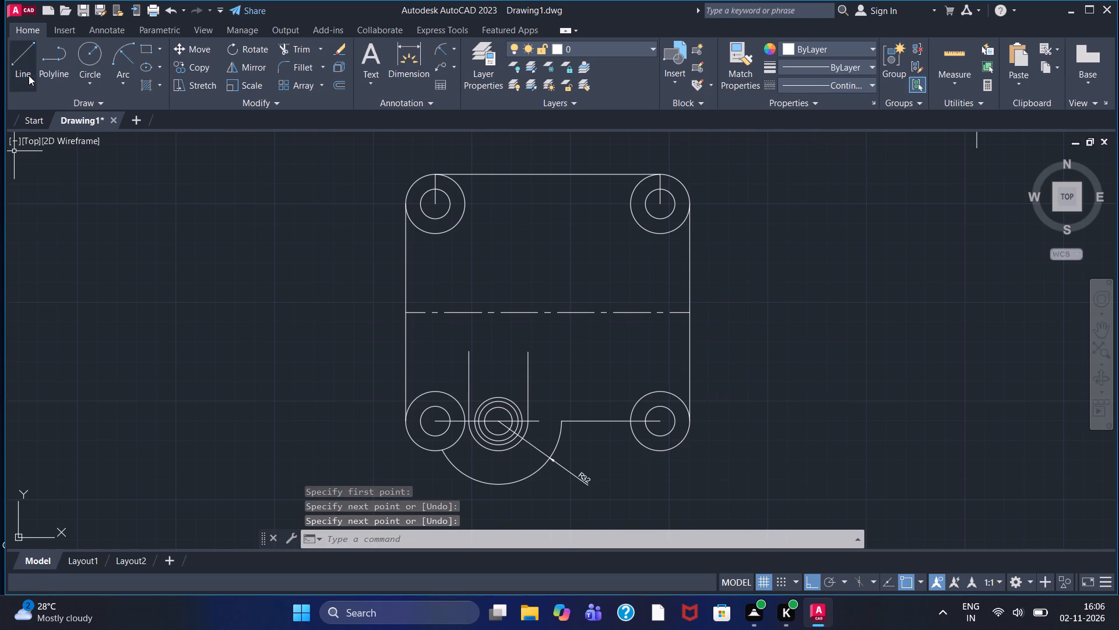
{"action": "left_click", "coordinate": [24, 69]}
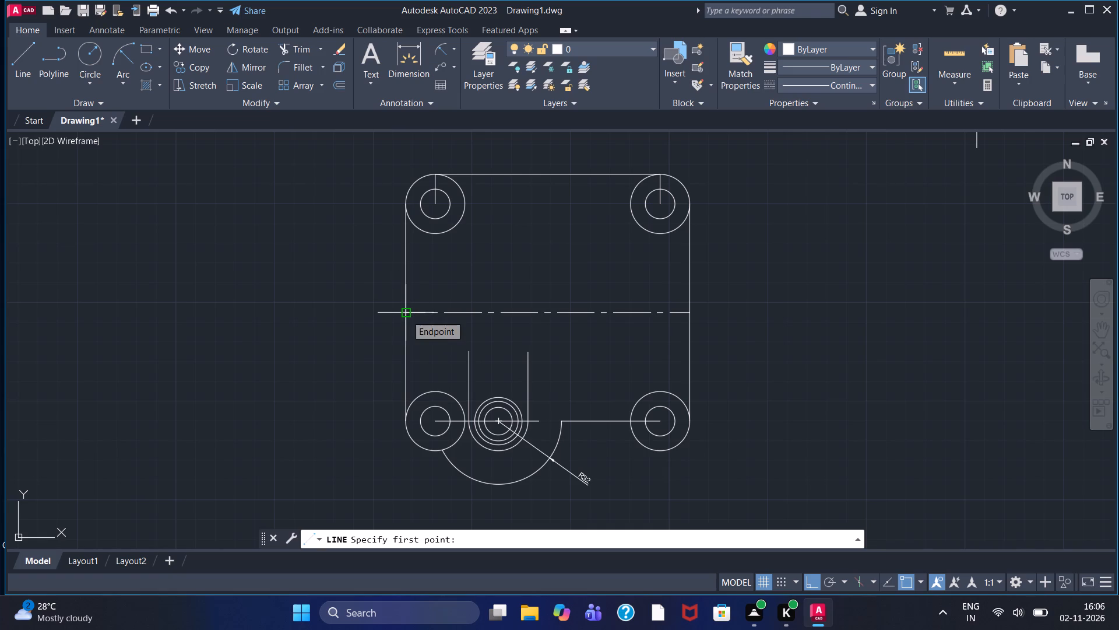
{"action": "left_click", "coordinate": [406, 315]}
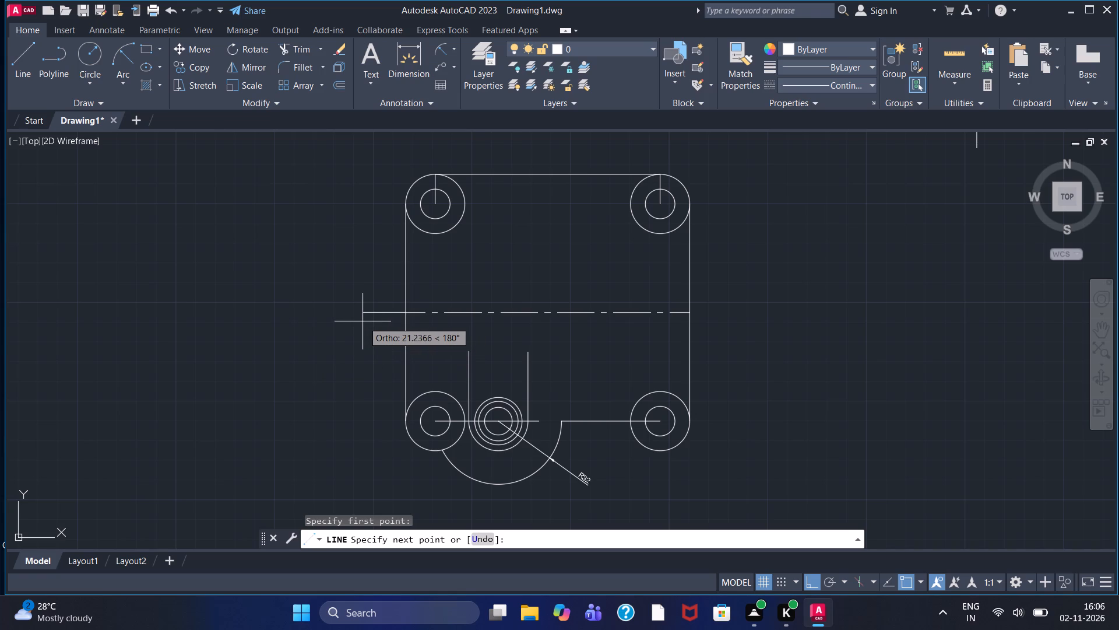
{"action": "type", "text": "20"}
{"action": "key", "text": "Return"}
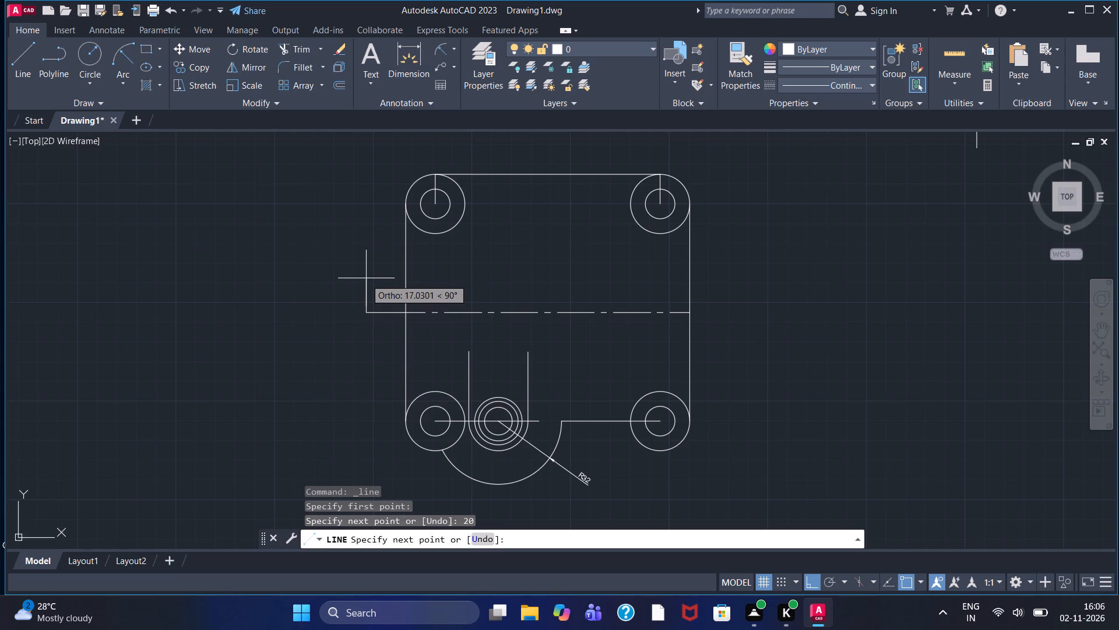
{"action": "type", "text": "20"}
{"action": "key", "text": "Return"}
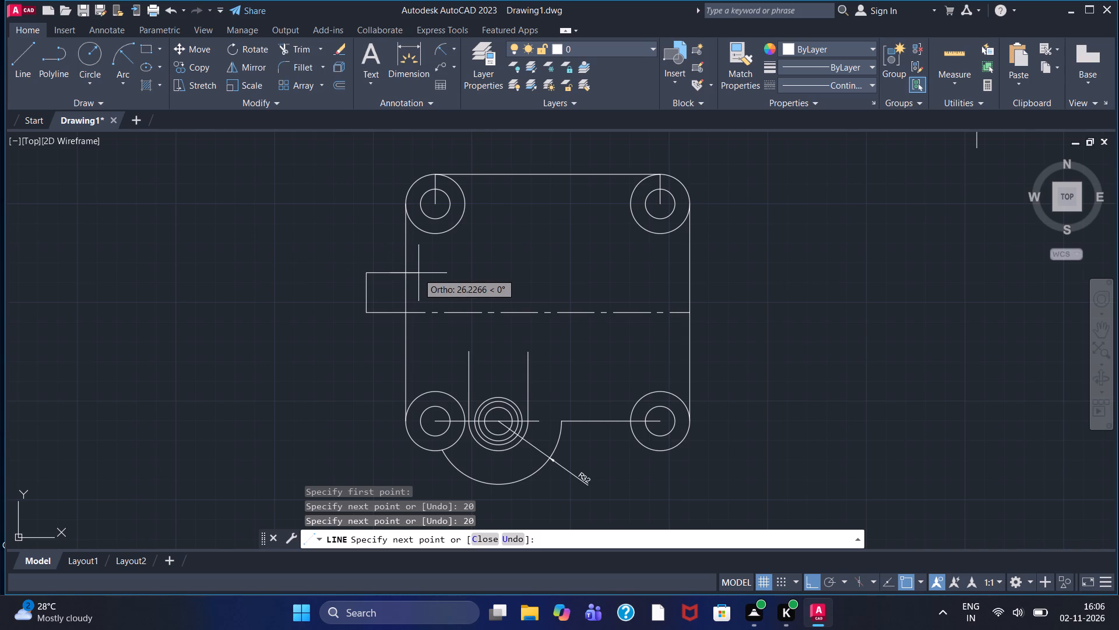
{"action": "type", "text": "25"}
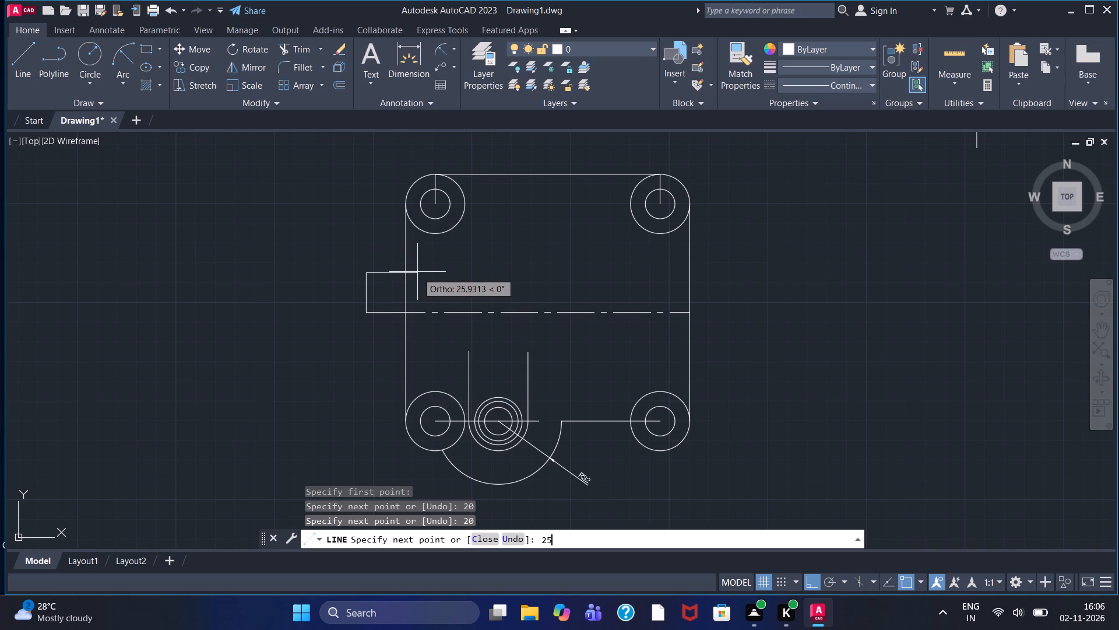
{"action": "key", "text": "Return"}
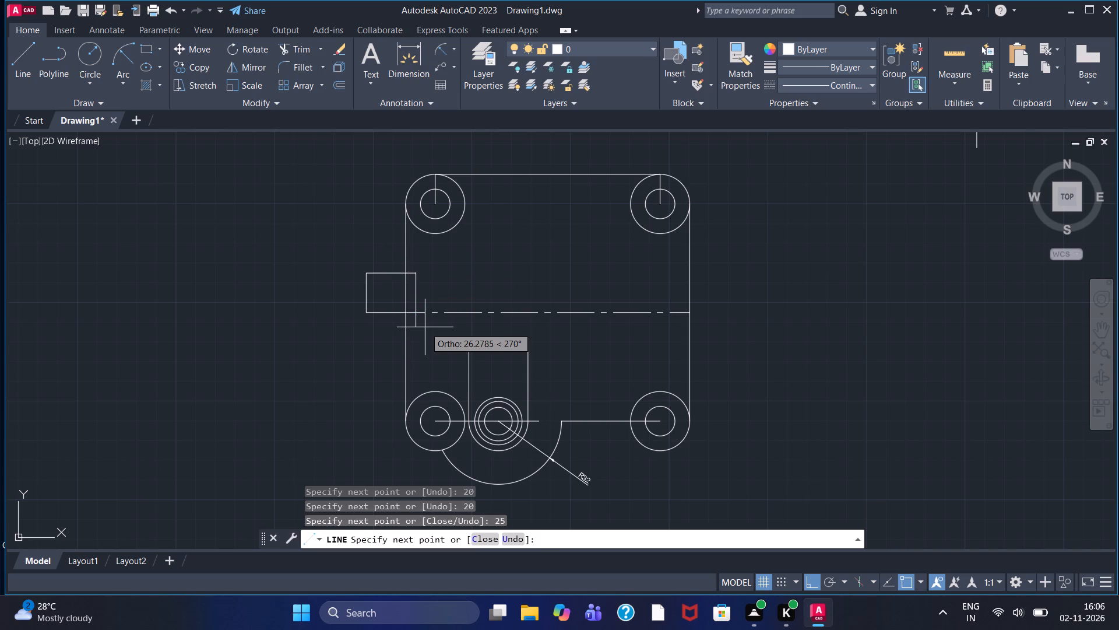
{"action": "type", "text": "40"}
{"action": "key", "text": "Return"}
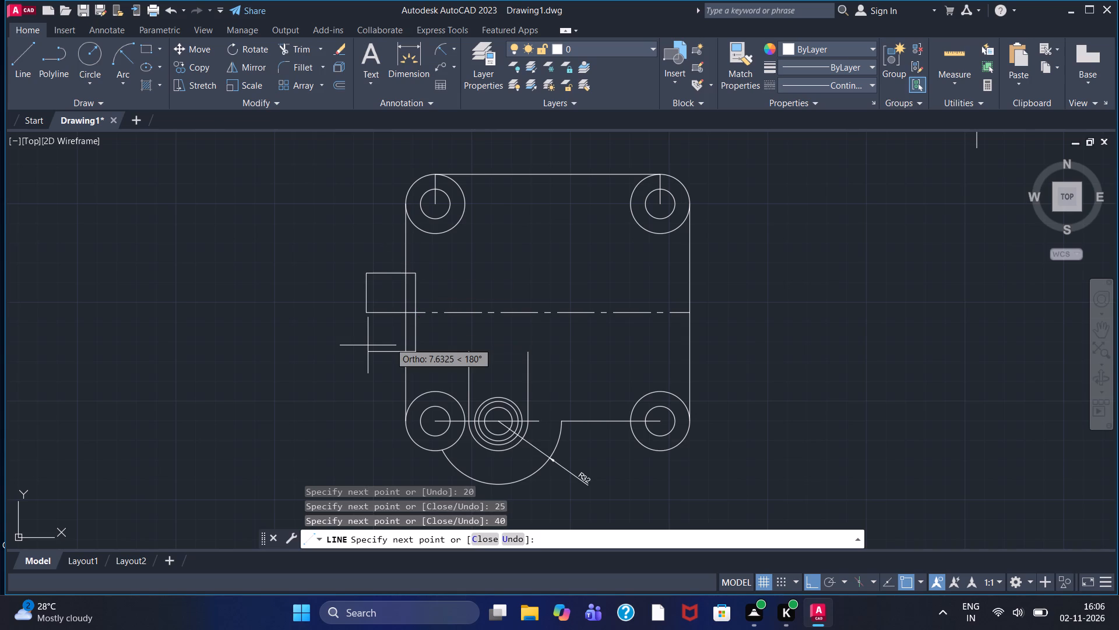
{"action": "type", "text": "25"}
{"action": "key", "text": "Return"}
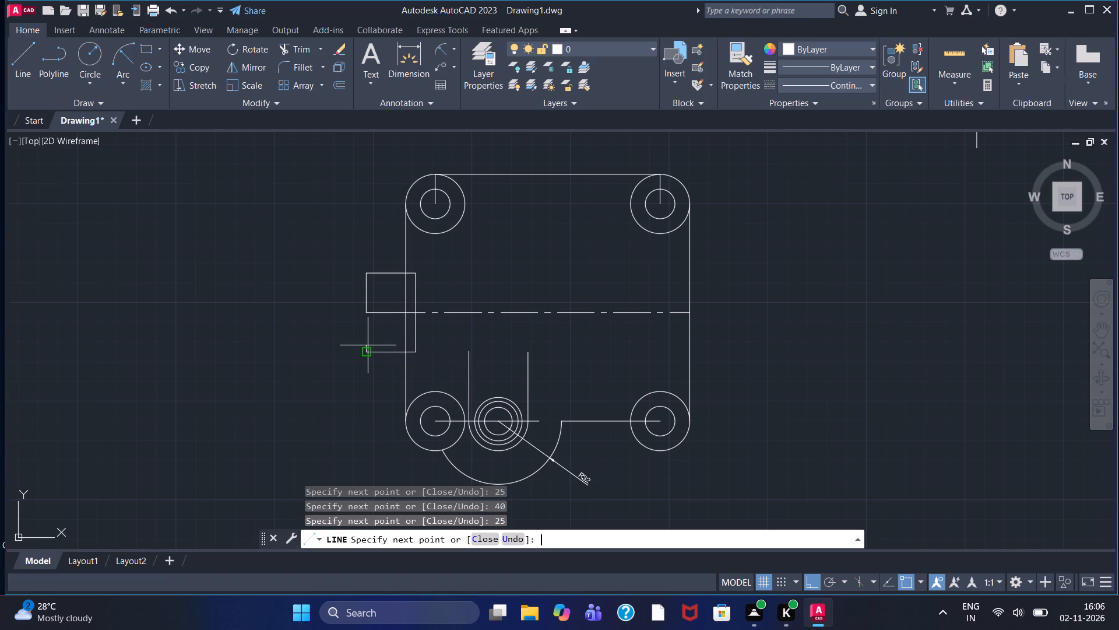
{"action": "left_click", "coordinate": [365, 312]}
{"action": "key", "text": "Escape"}
From the small rectangle's upper-right corner, draw a line 10 upward and continue it 130 to the right.
{"action": "scroll", "coordinate": [420, 335], "scroll_direction": "down", "scroll_amount": 1}
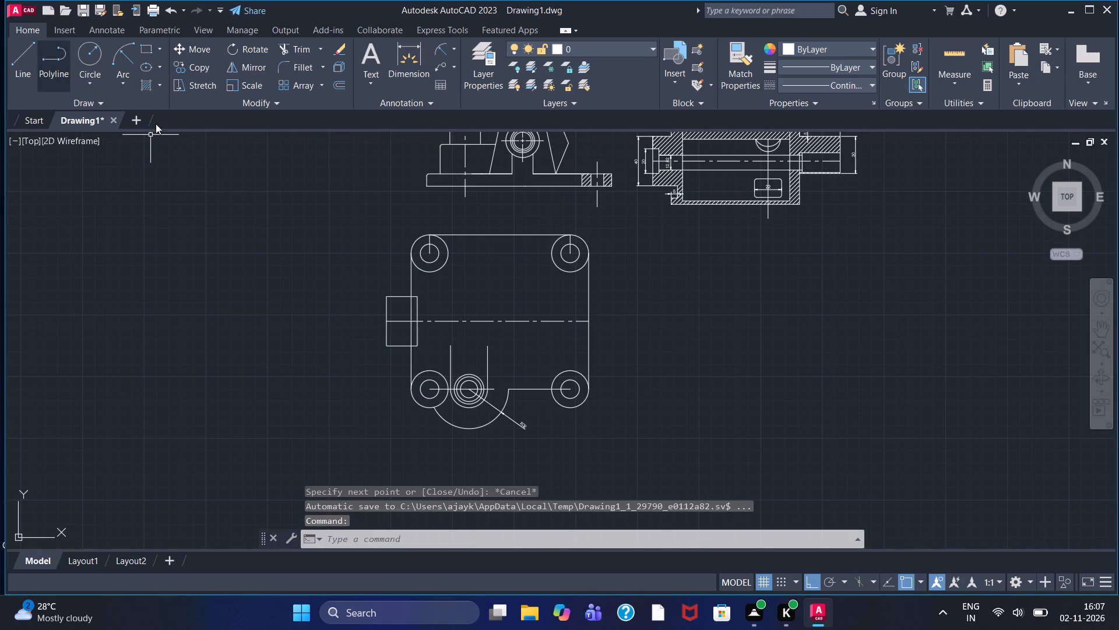
{"action": "left_click", "coordinate": [31, 64]}
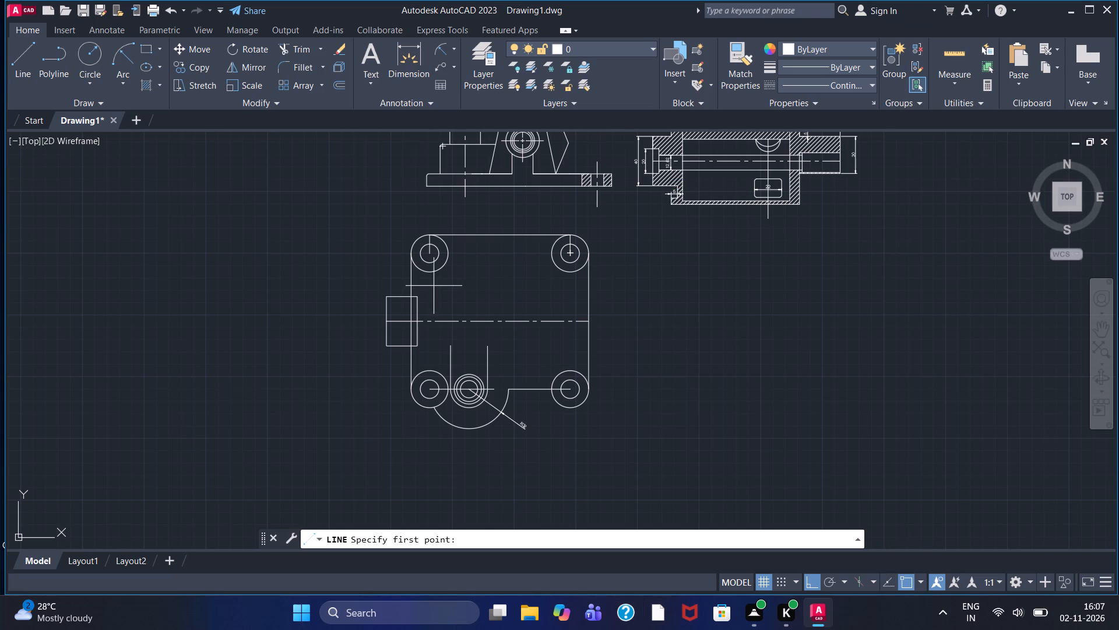
{"action": "scroll", "coordinate": [420, 287], "scroll_direction": "up", "scroll_amount": 2}
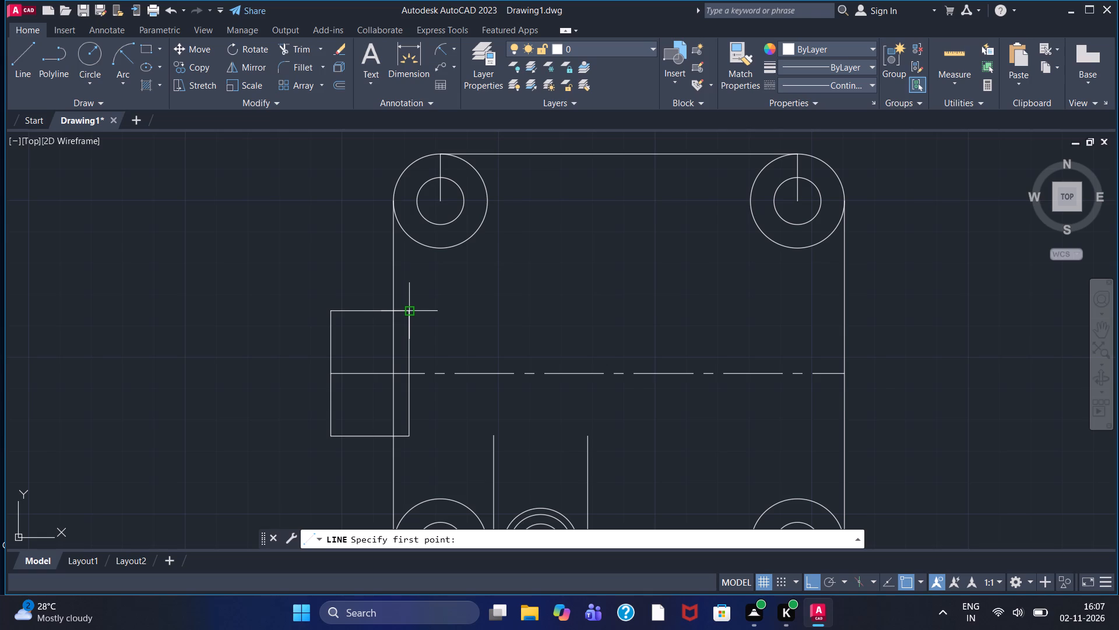
{"action": "double_click", "coordinate": [407, 310]}
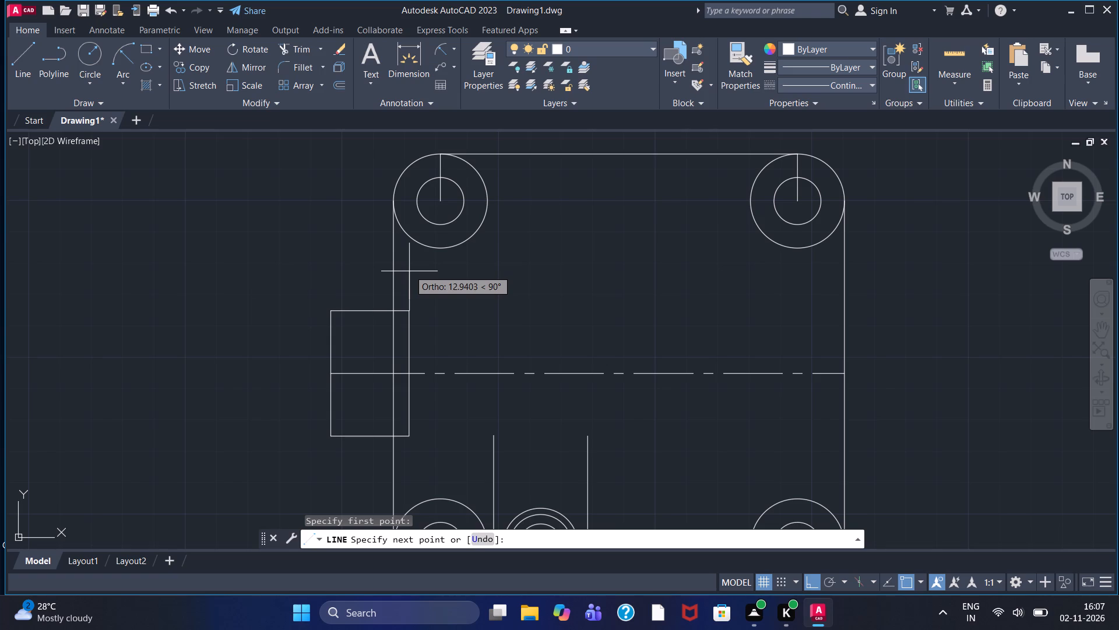
{"action": "type", "text": "10"}
{"action": "key", "text": "Return"}
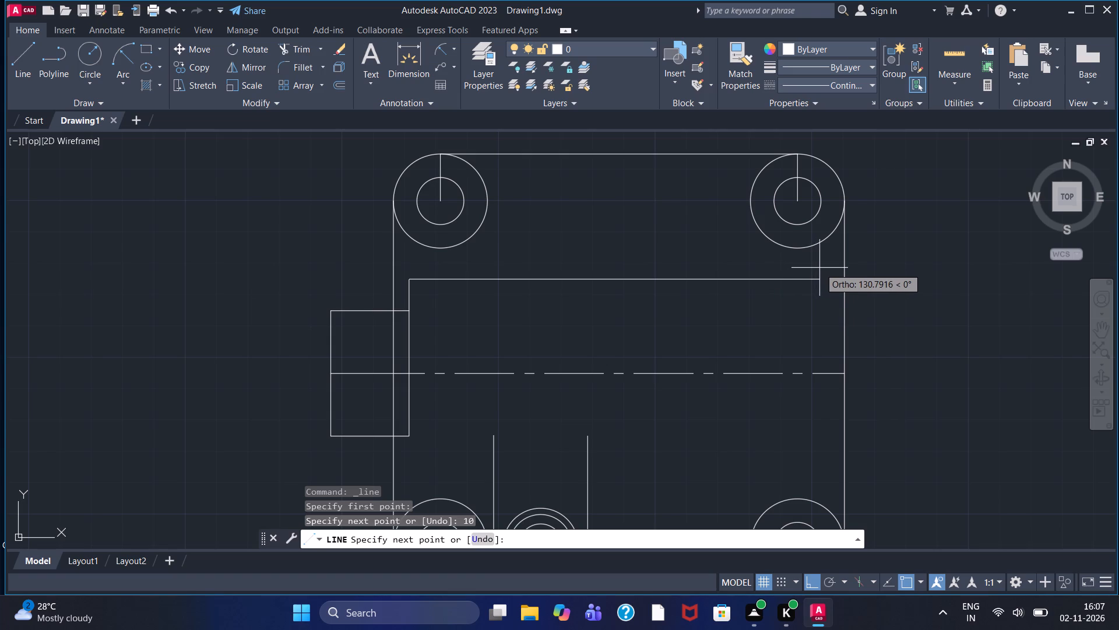
{"action": "key", "text": "1"}
{"action": "type", "text": "30"}
{"action": "key", "text": "Return"}
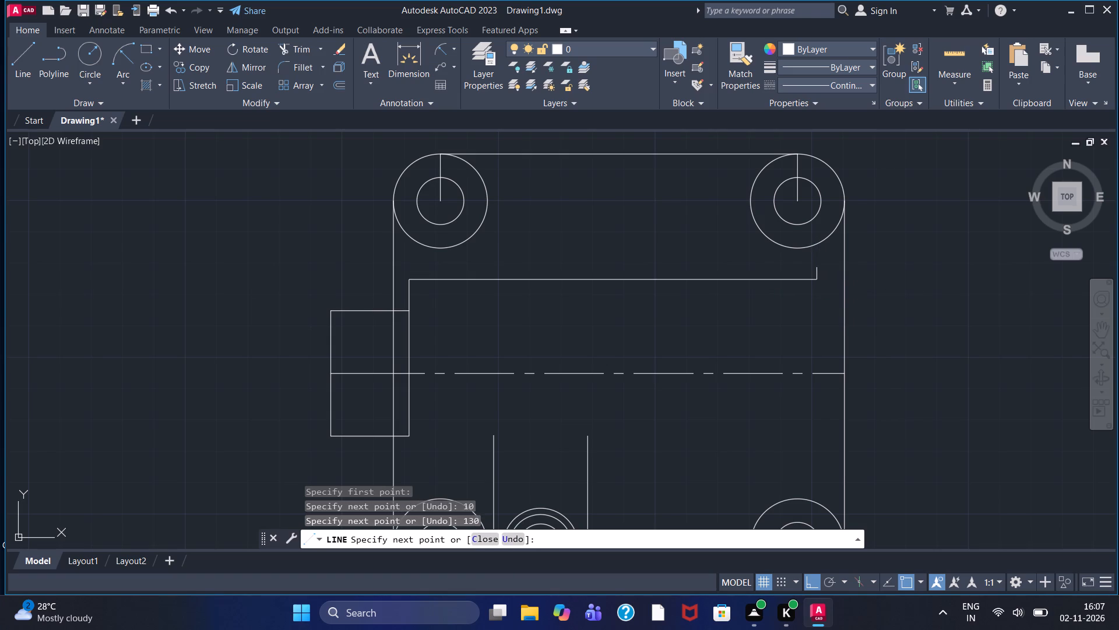
{"action": "middle_click_drag", "start_coordinate": [791, 455], "coordinate": [790, 355]}
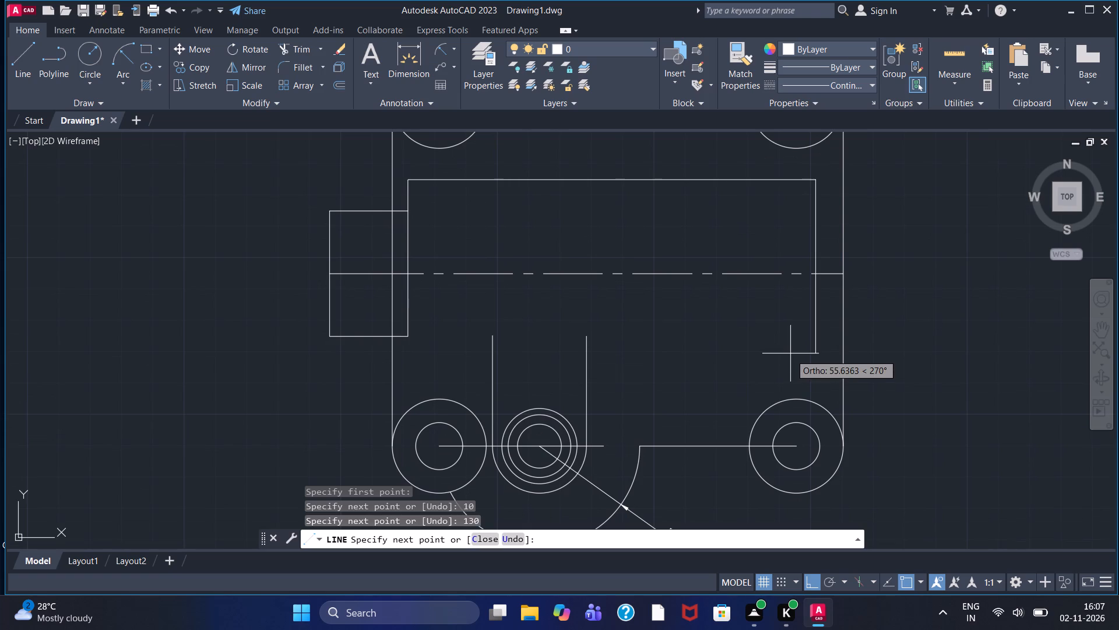
{"action": "key", "text": "Escape"}
From the small rectangle's lower-right corner, draw lines 10 down and 130 right, and close up to the end of the upper 130 line.
{"action": "left_click_drag", "start_coordinate": [17, 57], "coordinate": [23, 57]}
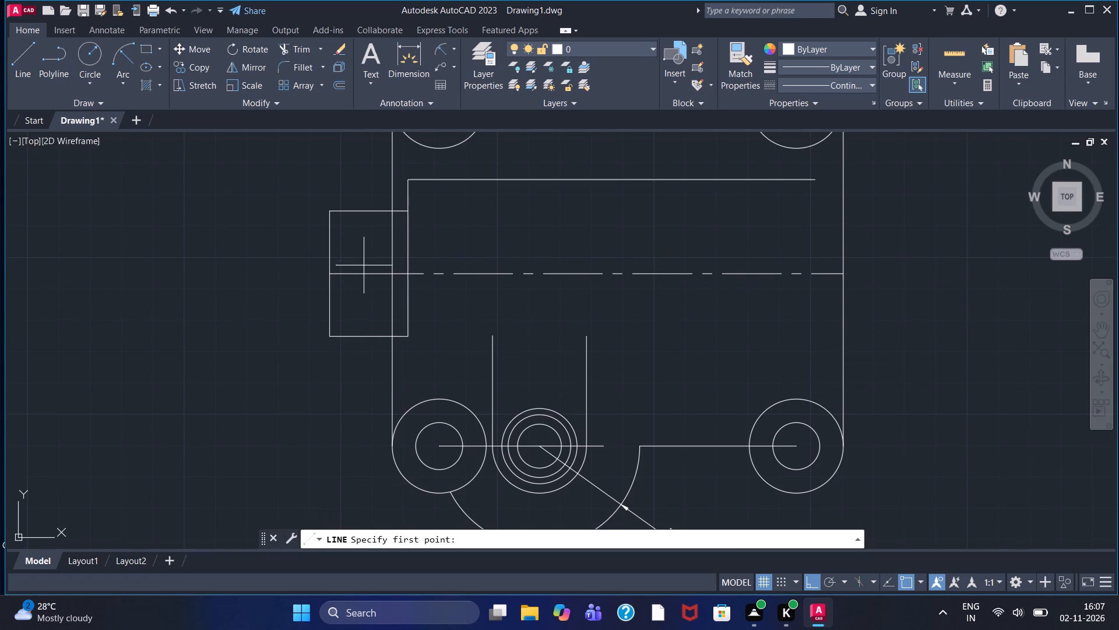
{"action": "left_click", "coordinate": [410, 339]}
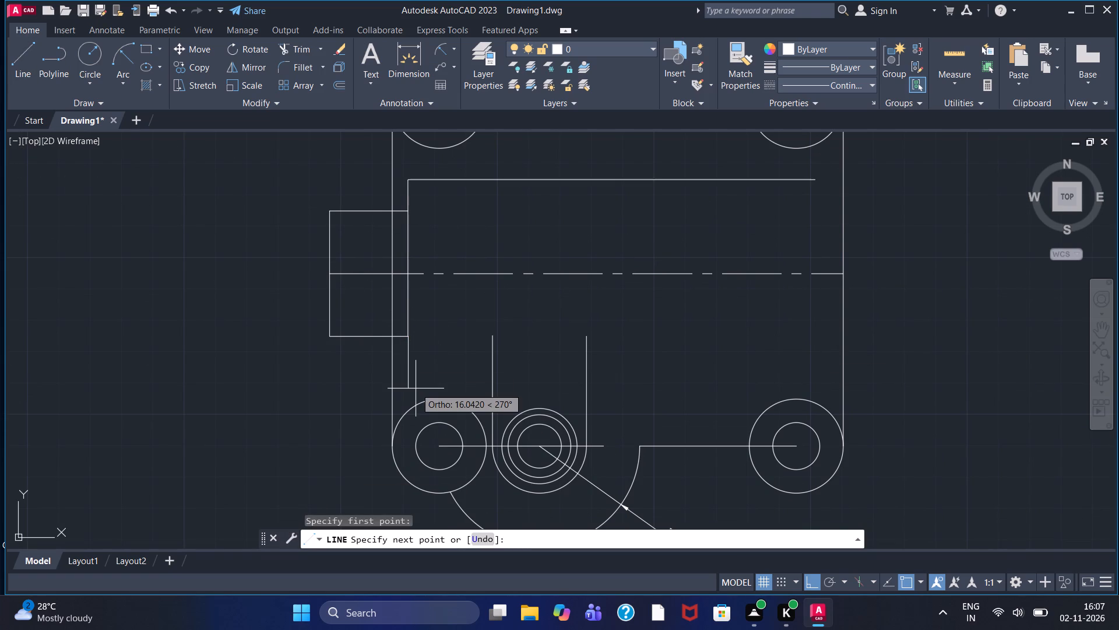
{"action": "type", "text": "10"}
{"action": "key", "text": "Return"}
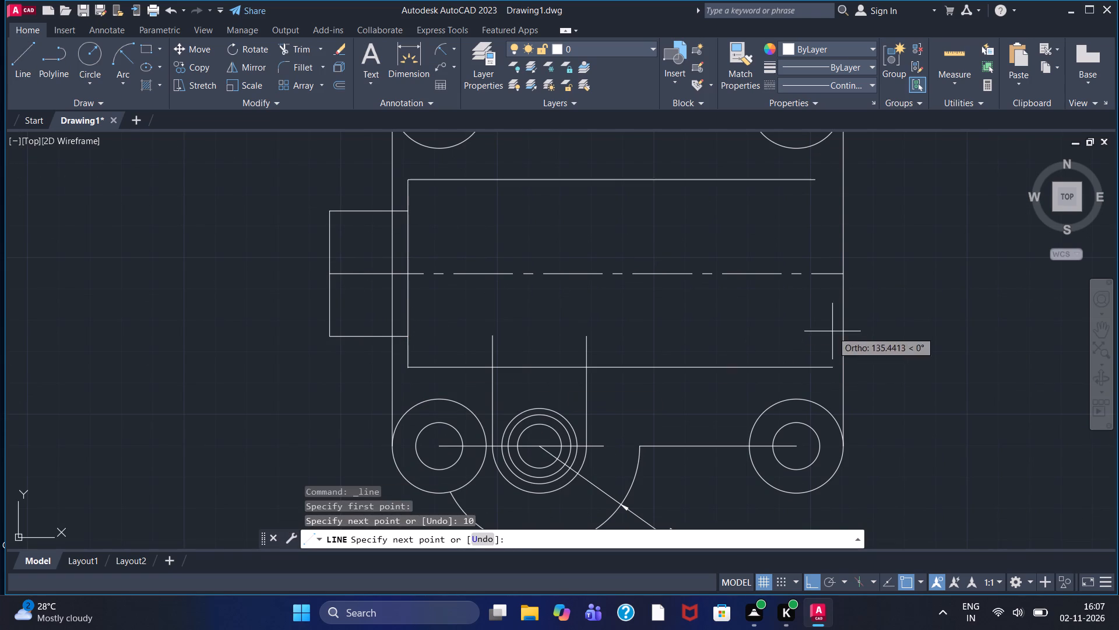
{"action": "type", "text": "130"}
{"action": "key", "text": "Return"}
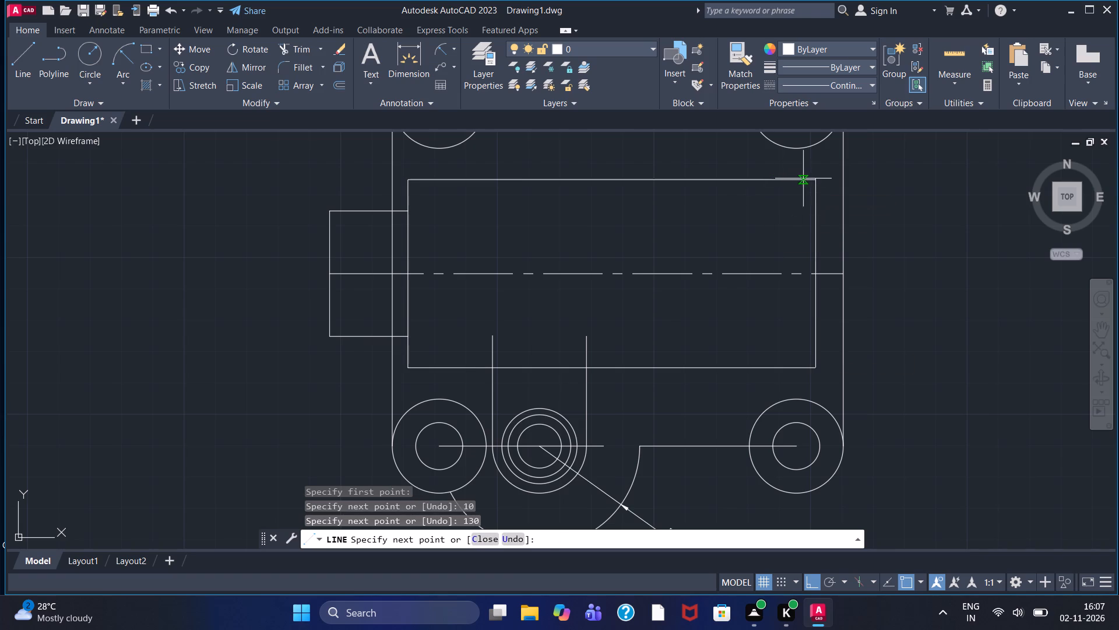
{"action": "left_click", "coordinate": [814, 178]}
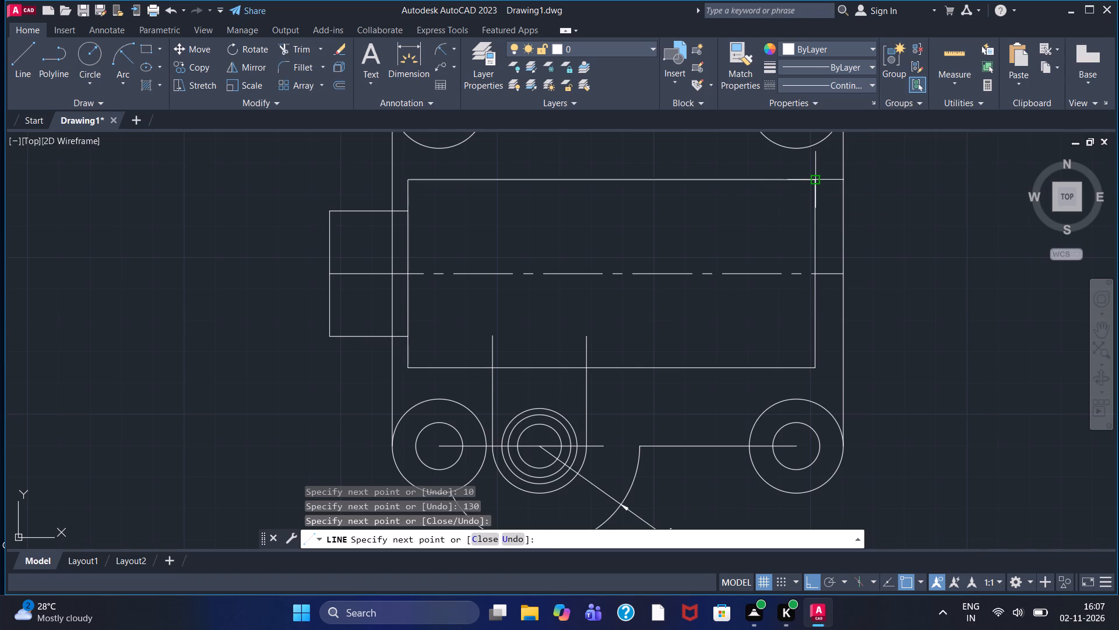
{"action": "key", "text": "Escape"}
From the upper-right hole centre, draw lines 40 down, 32 left, and up past the large inner rectangle's upper edge.
{"action": "scroll", "coordinate": [808, 180], "scroll_direction": "down", "scroll_amount": 1}
{"action": "scroll", "coordinate": [744, 220], "scroll_direction": "up", "scroll_amount": 1}
{"action": "middle_click_drag", "start_coordinate": [741, 219], "coordinate": [779, 248]}
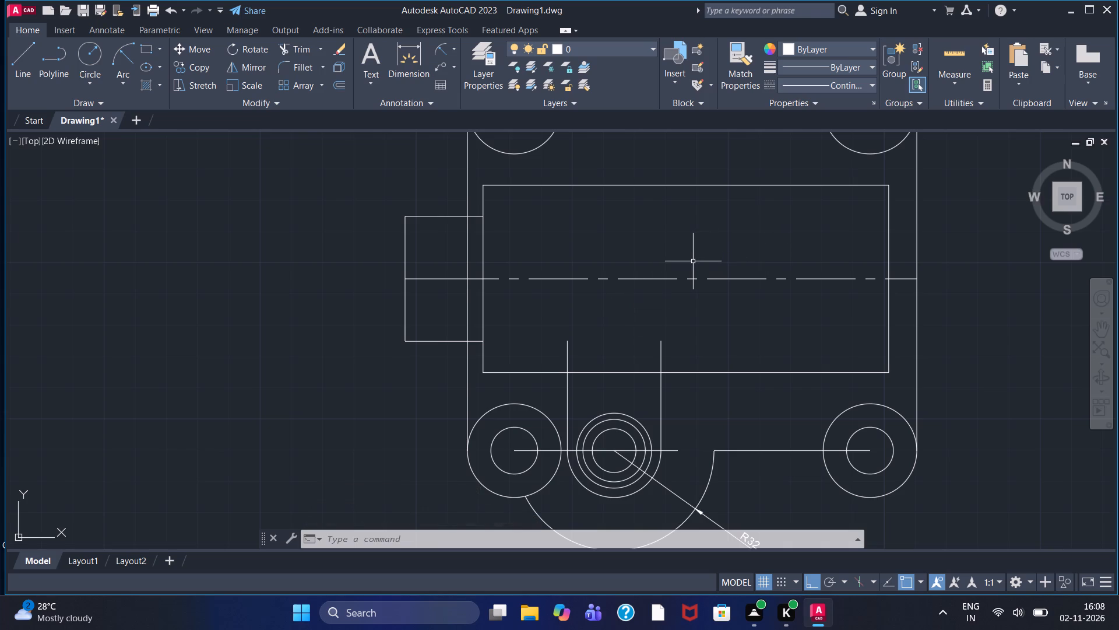
{"action": "middle_click_drag", "start_coordinate": [796, 223], "coordinate": [794, 307]}
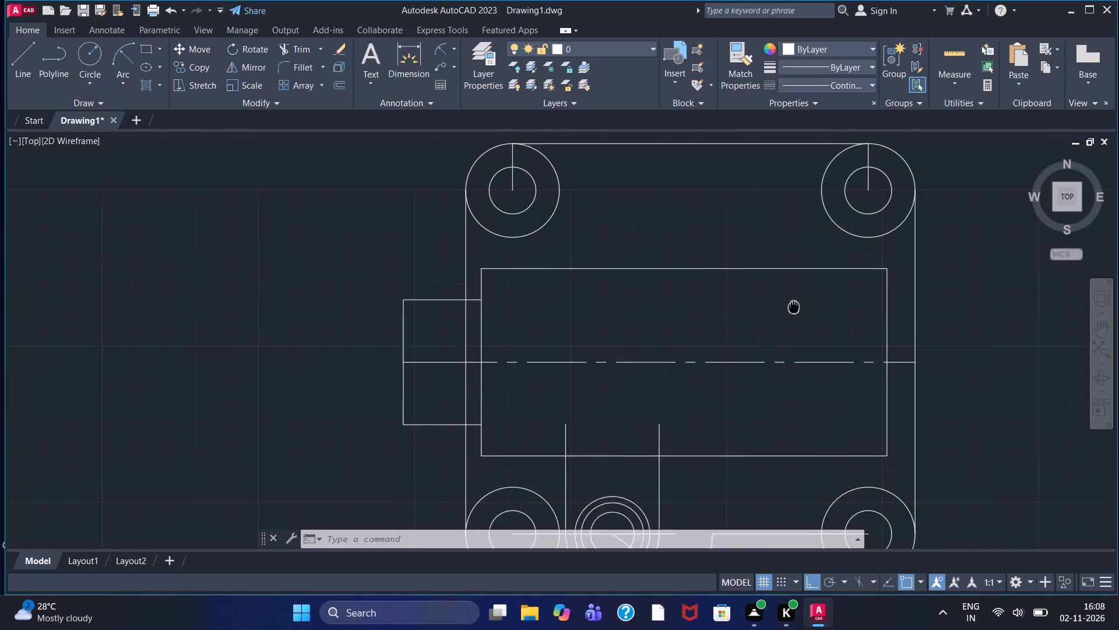
{"action": "middle_click_drag", "start_coordinate": [794, 307], "coordinate": [777, 318]}
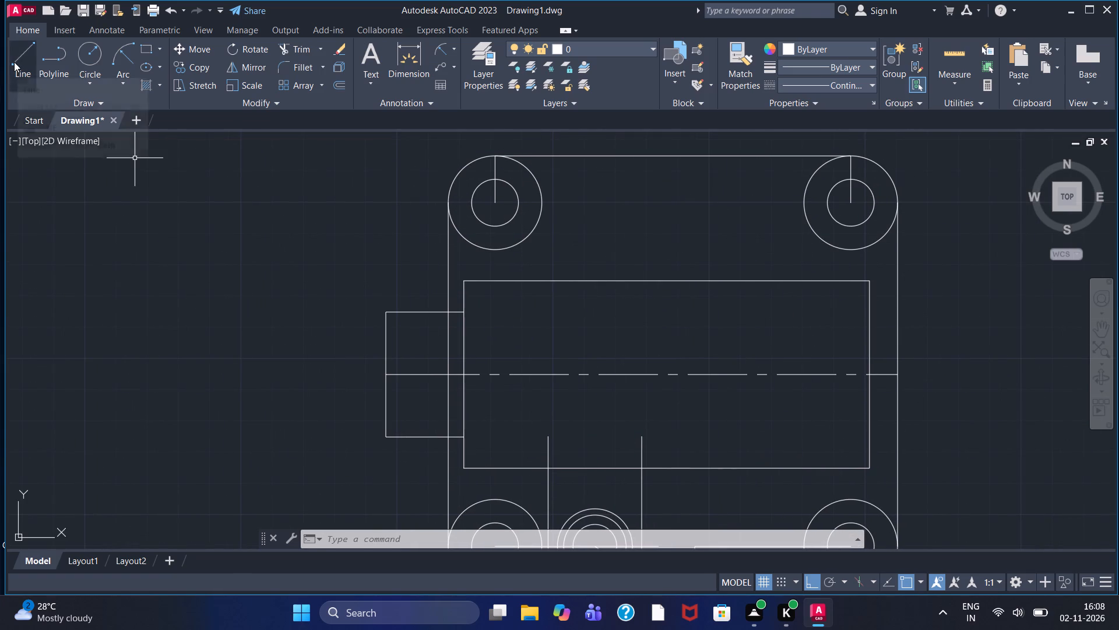
{"action": "left_click", "coordinate": [14, 62]}
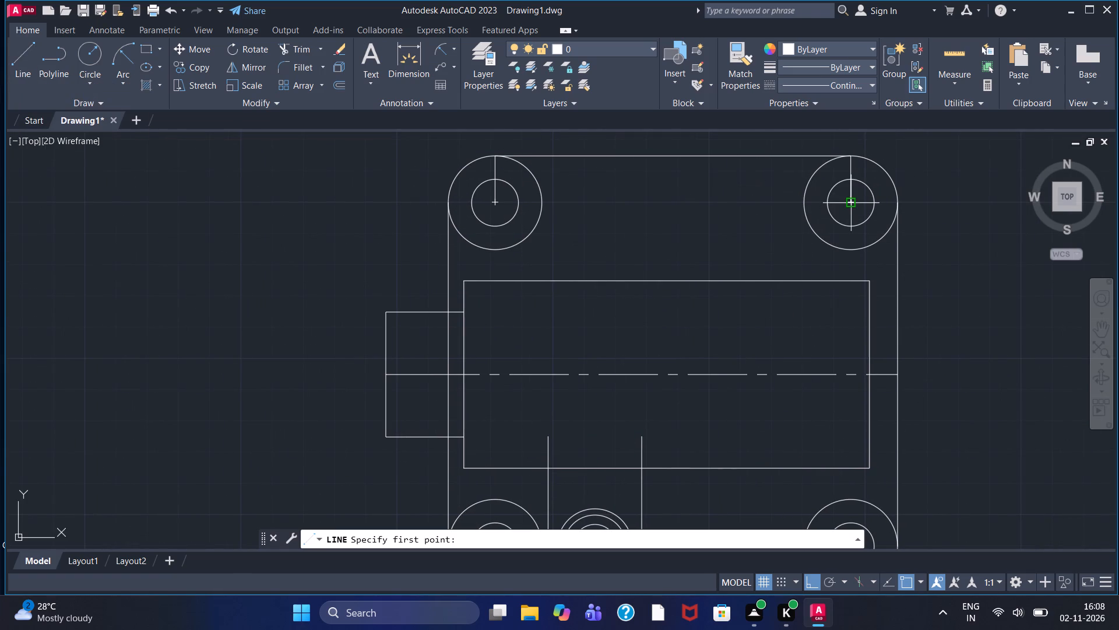
{"action": "left_click", "coordinate": [853, 198]}
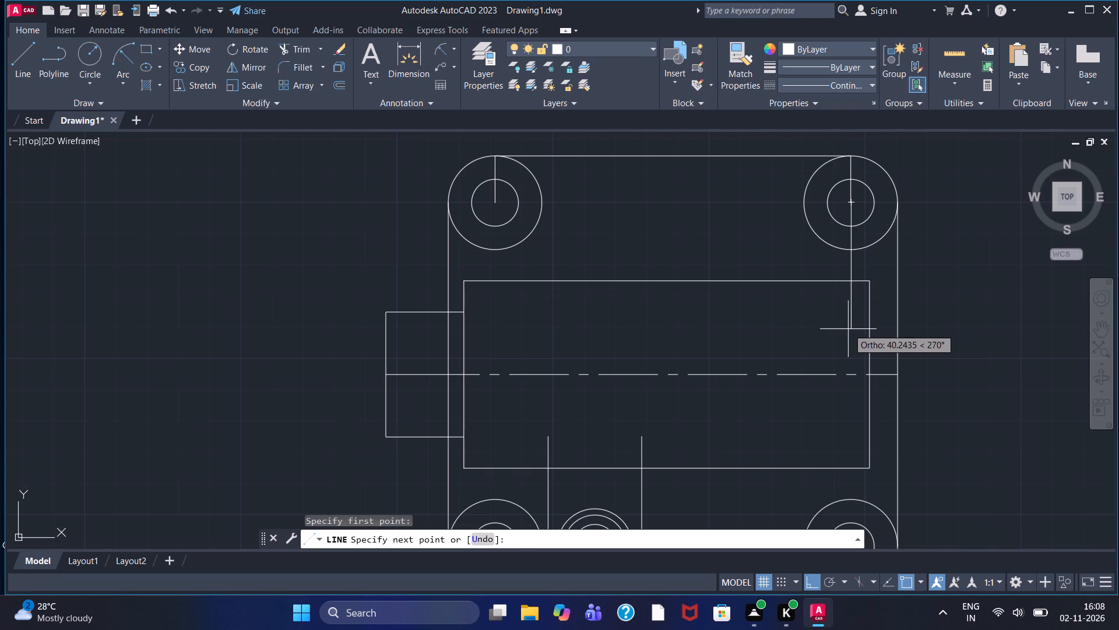
{"action": "type", "text": "40"}
{"action": "key", "text": "Return"}
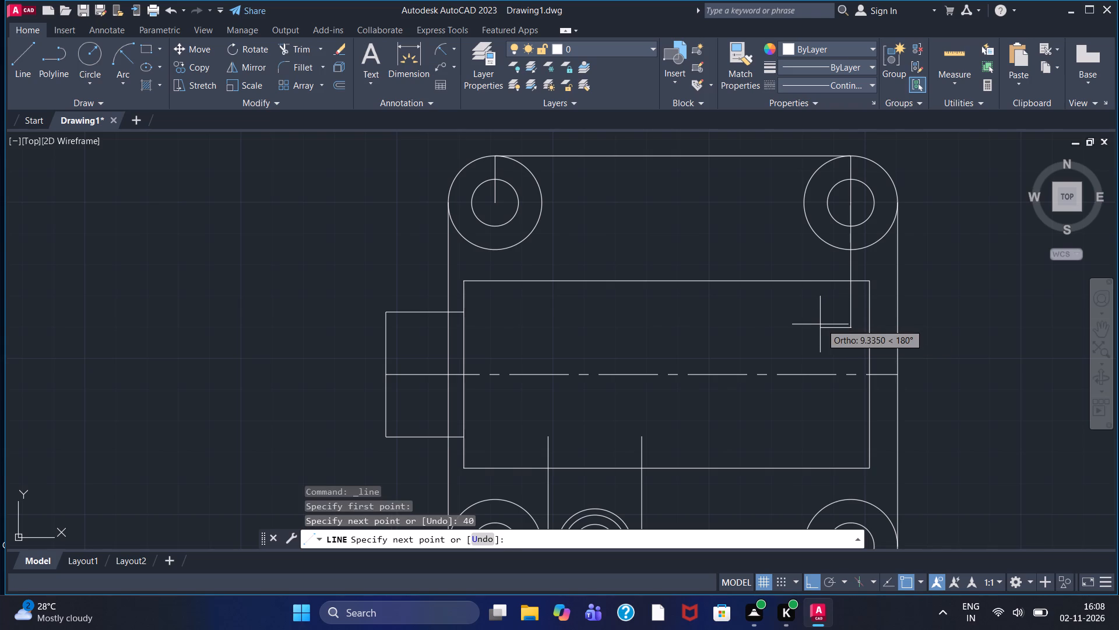
{"action": "type", "text": "32"}
{"action": "key", "text": "Return"}
{"action": "left_click", "coordinate": [770, 256]}
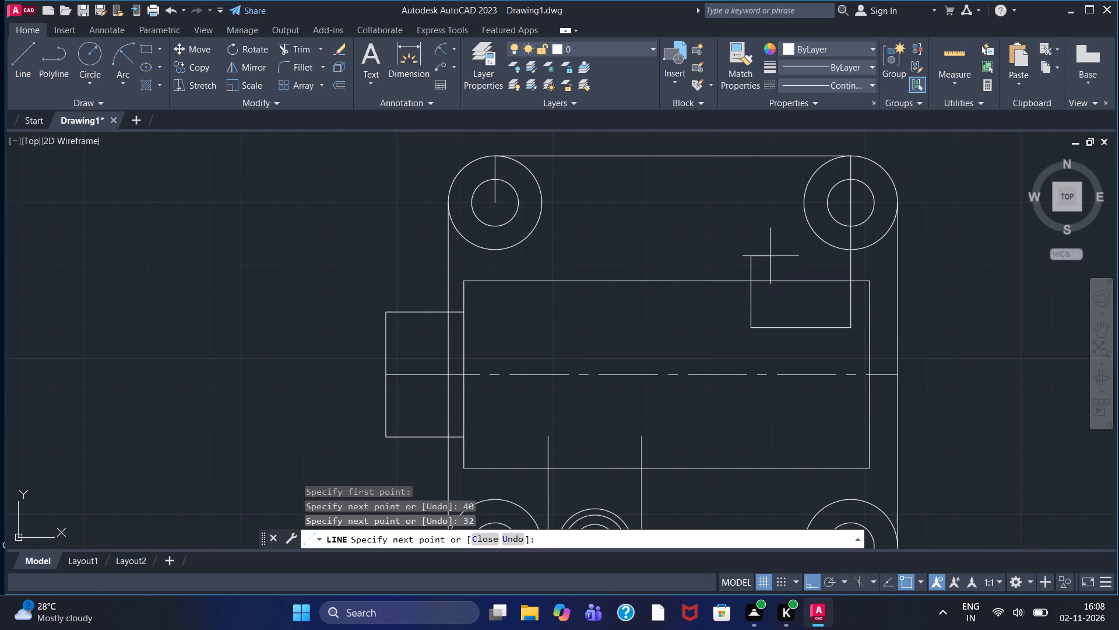
{"action": "right_click", "coordinate": [769, 256]}
{"action": "left_click", "coordinate": [789, 265]}
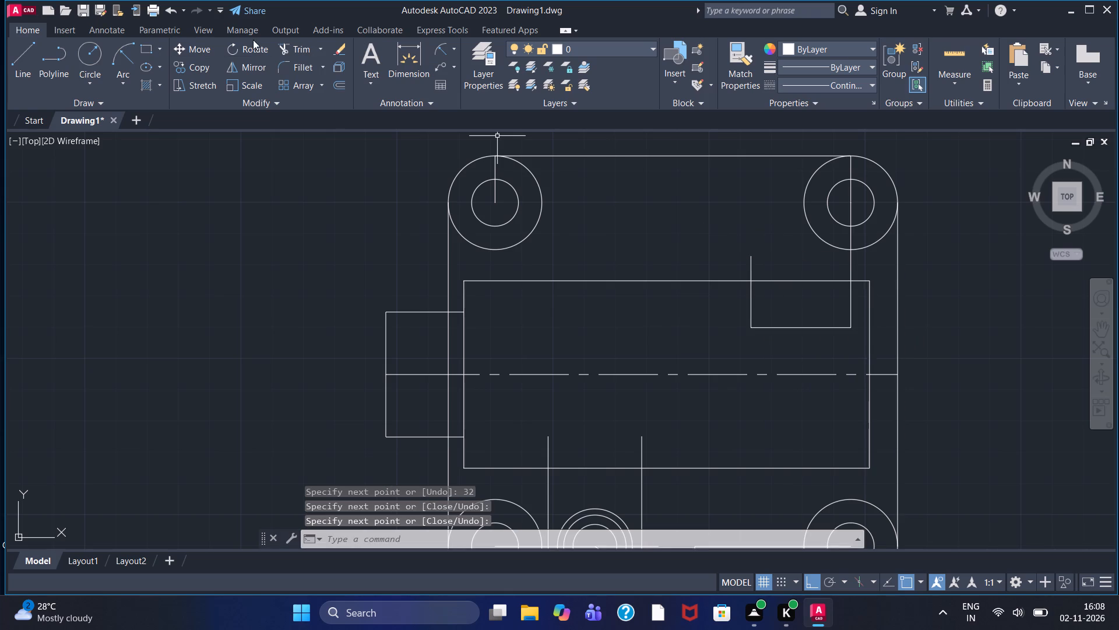
Trim the short vertical line's part projecting above the large inner rectangle's upper edge.
{"action": "left_click", "coordinate": [286, 44]}
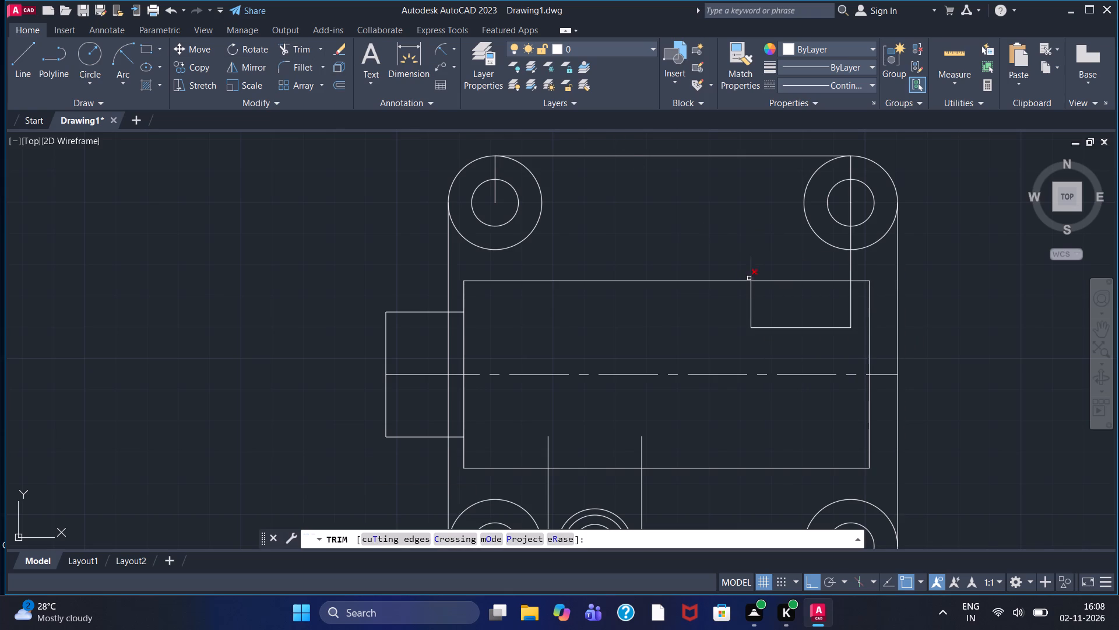
{"action": "left_click", "coordinate": [752, 270]}
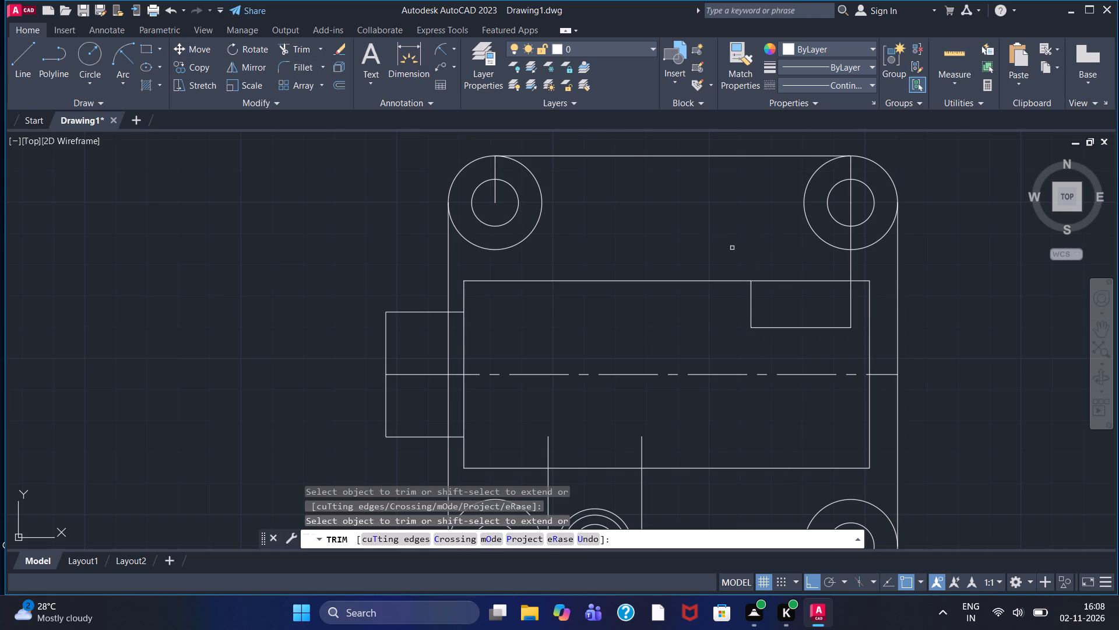
{"action": "key", "text": "Escape"}
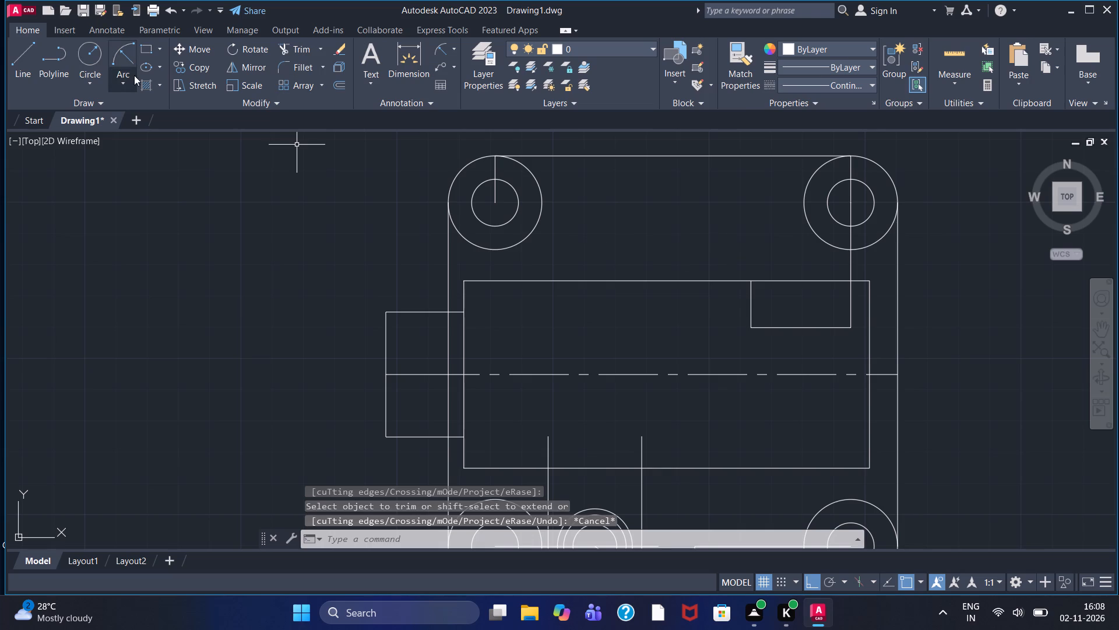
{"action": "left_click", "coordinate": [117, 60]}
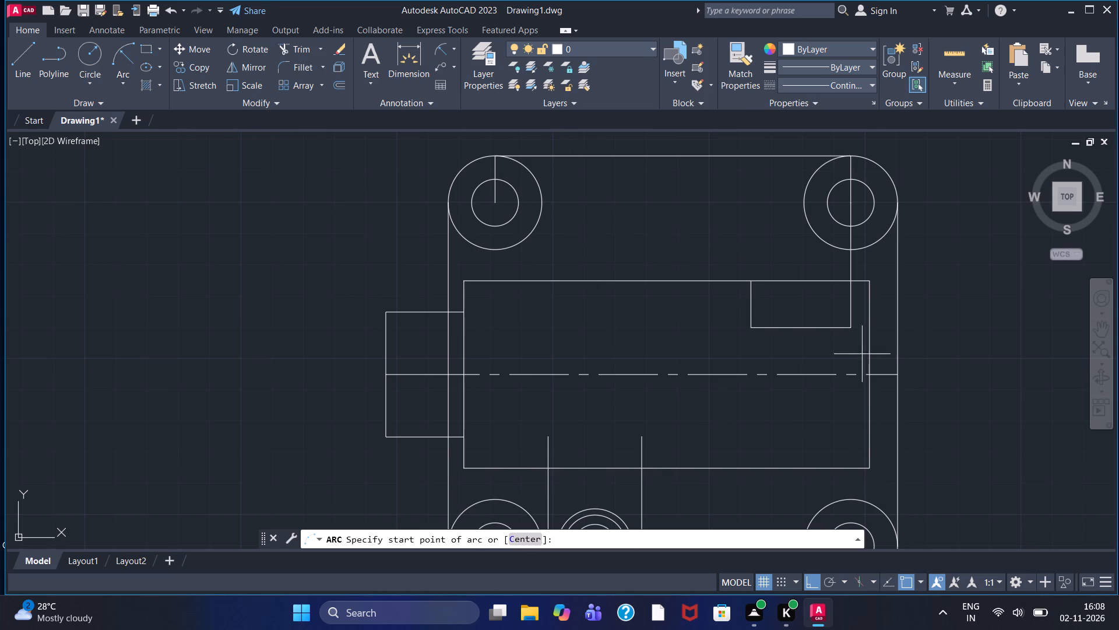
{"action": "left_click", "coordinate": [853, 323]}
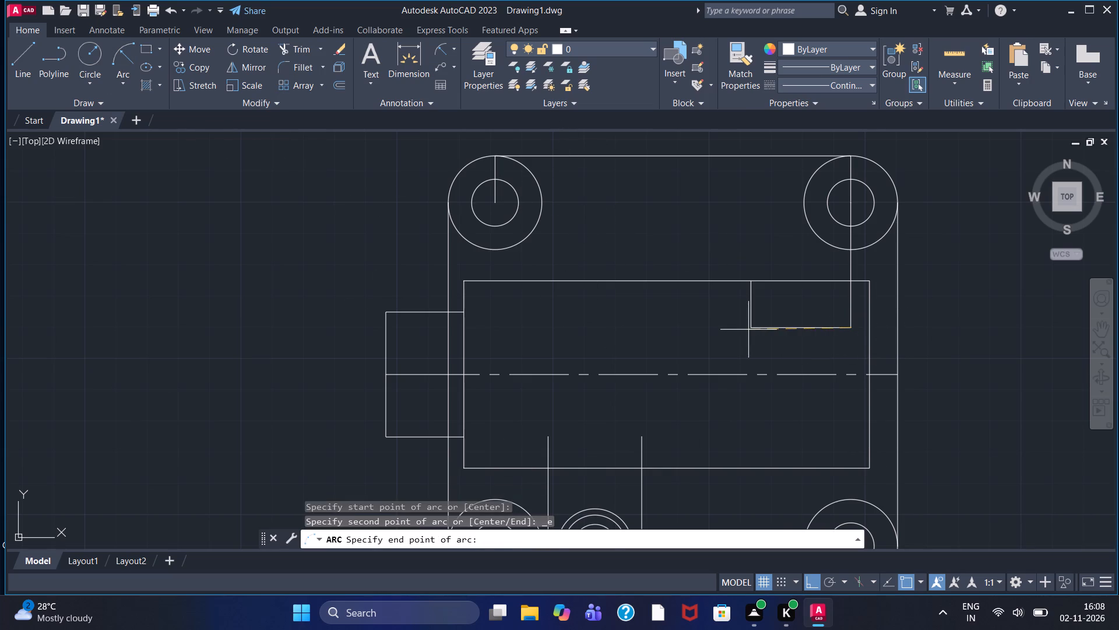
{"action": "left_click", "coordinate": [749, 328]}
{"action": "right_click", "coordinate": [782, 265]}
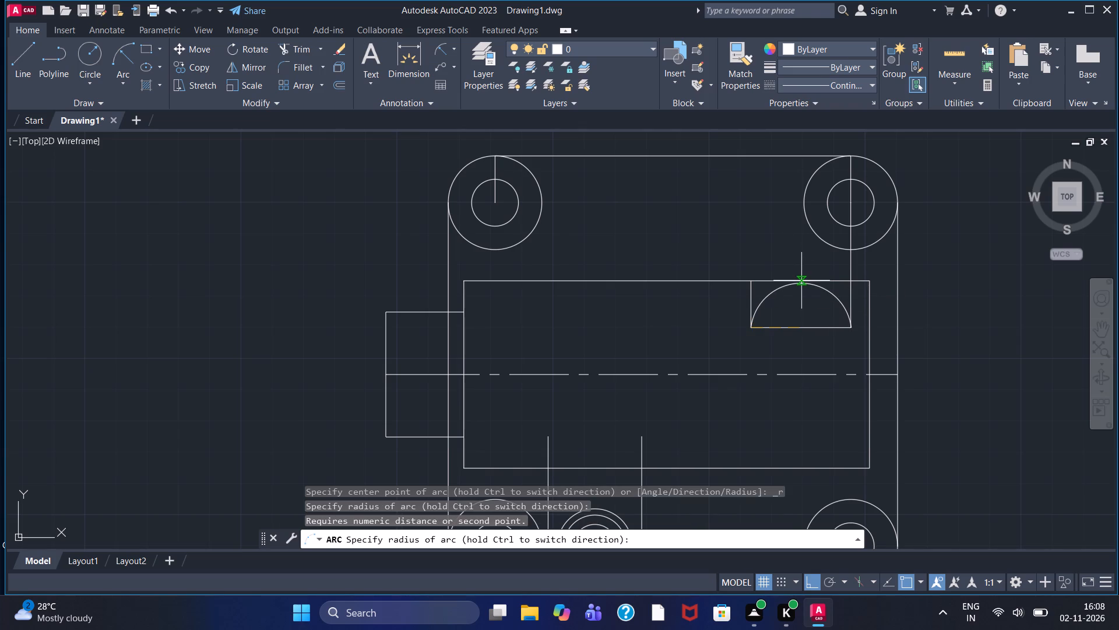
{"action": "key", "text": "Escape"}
Draw a shallow downward-bulging arc between the two ends of the 32 horizontal line inside the large inner rectangle.
{"action": "left_click", "coordinate": [119, 56]}
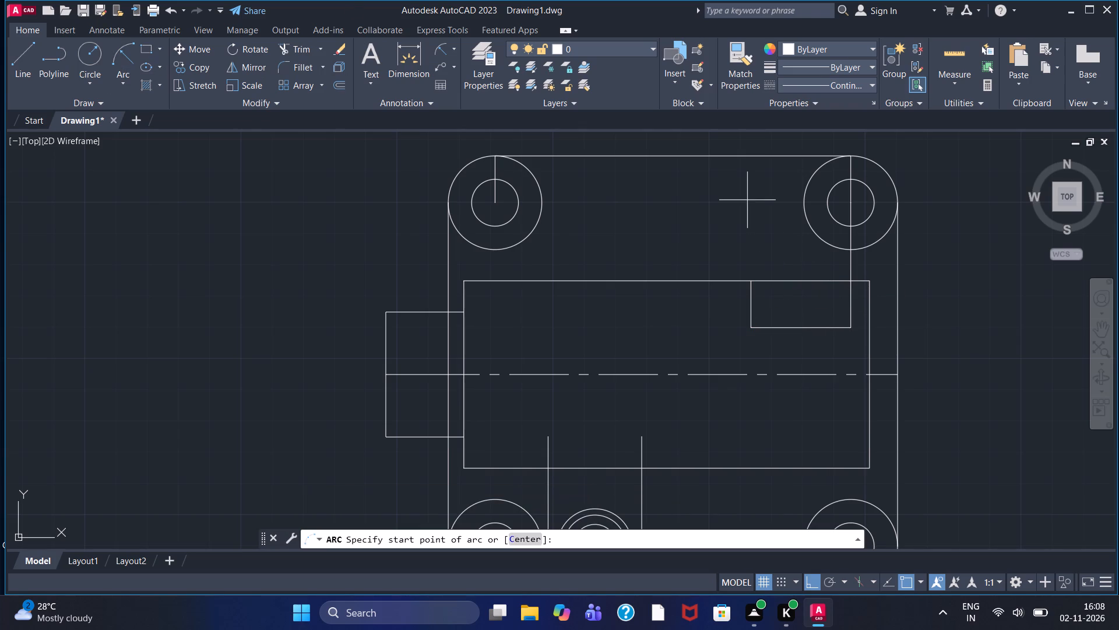
{"action": "left_click", "coordinate": [753, 328]}
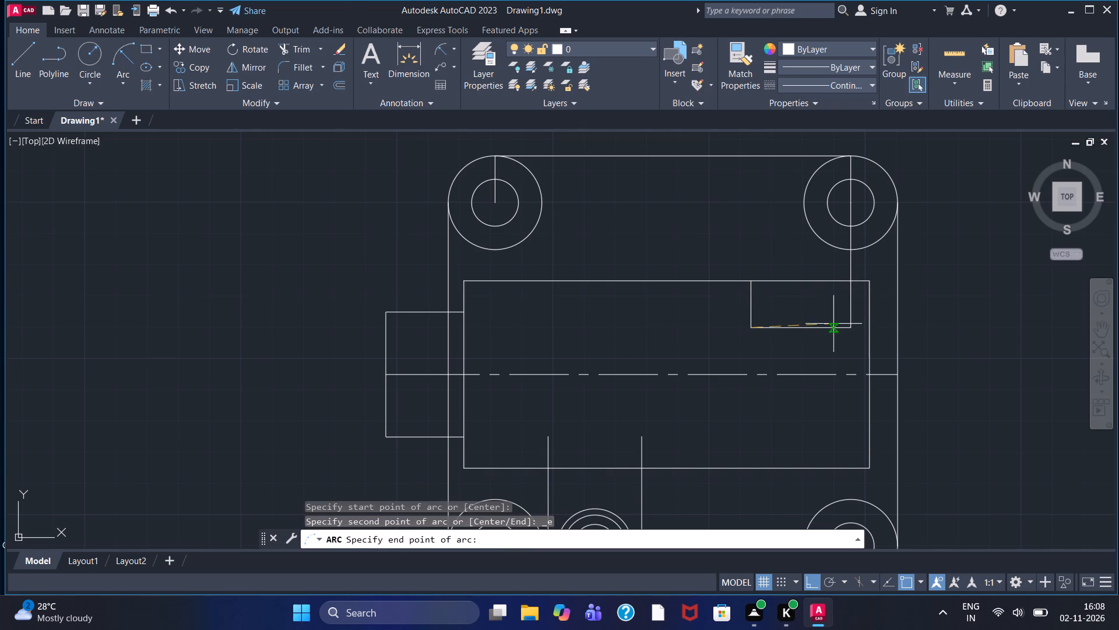
{"action": "left_click", "coordinate": [850, 324]}
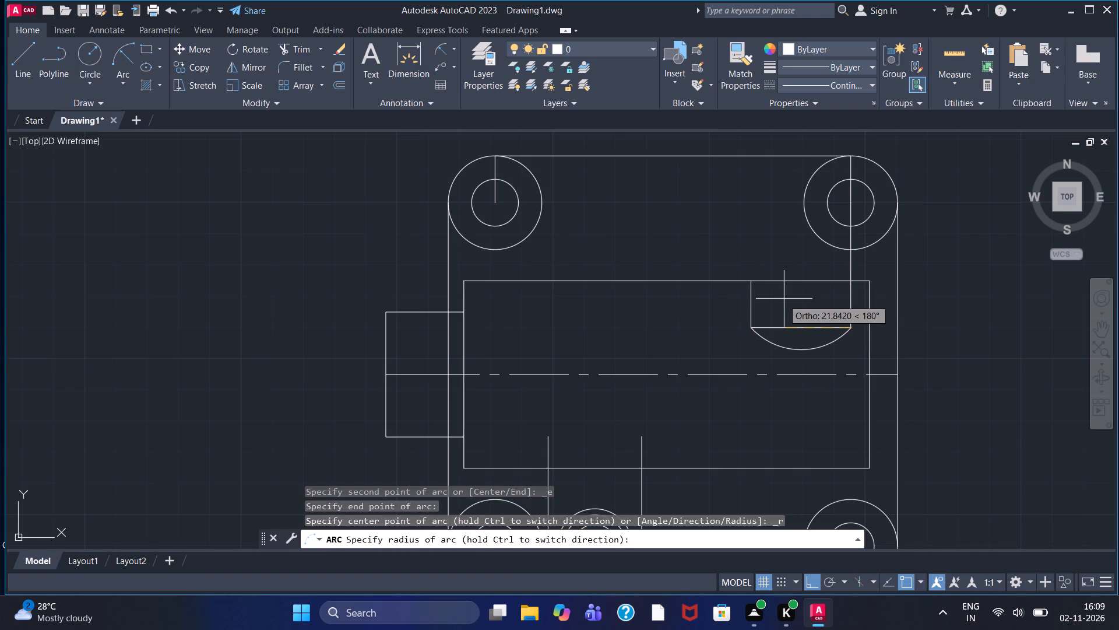
{"action": "left_click", "coordinate": [753, 289]}
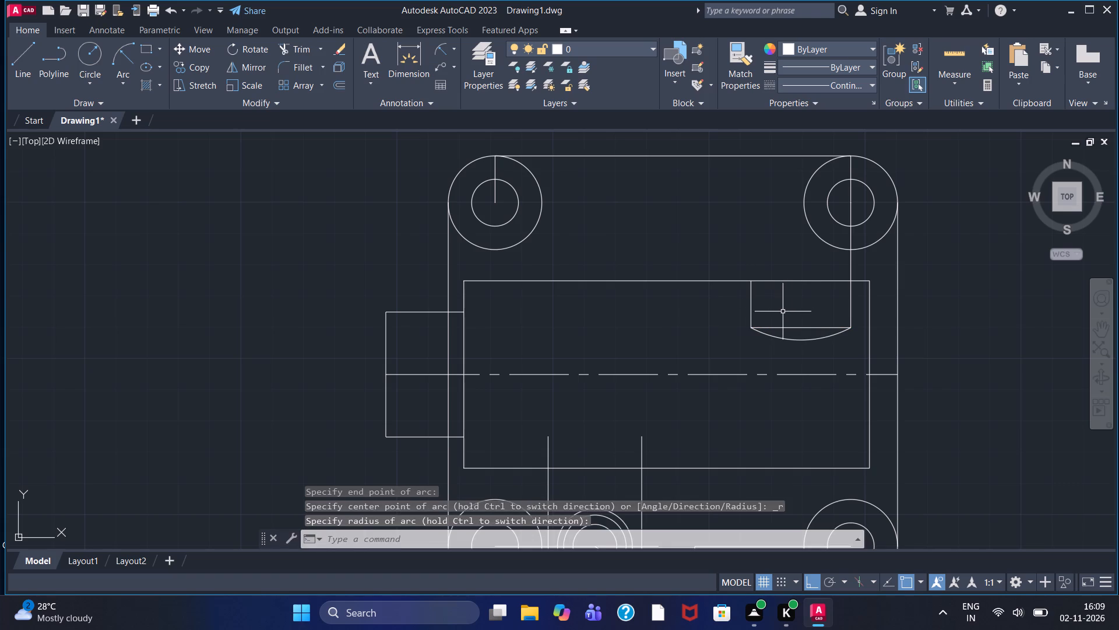
Draw a vertical line 5 downward from each end of the 32 horizontal line.
{"action": "left_click", "coordinate": [20, 73]}
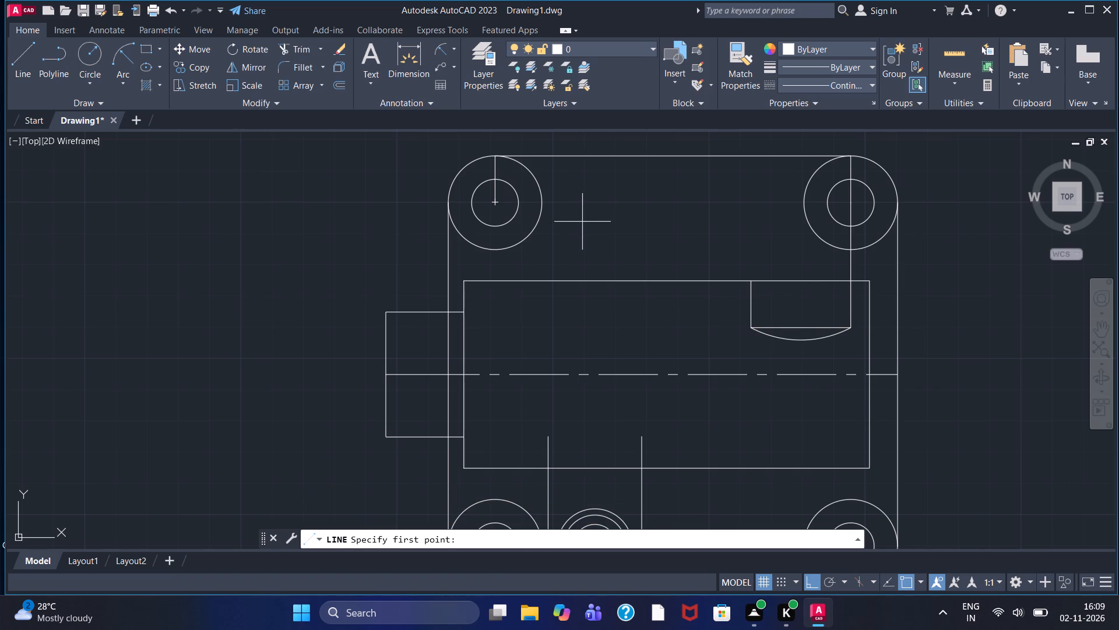
{"action": "left_click", "coordinate": [753, 328]}
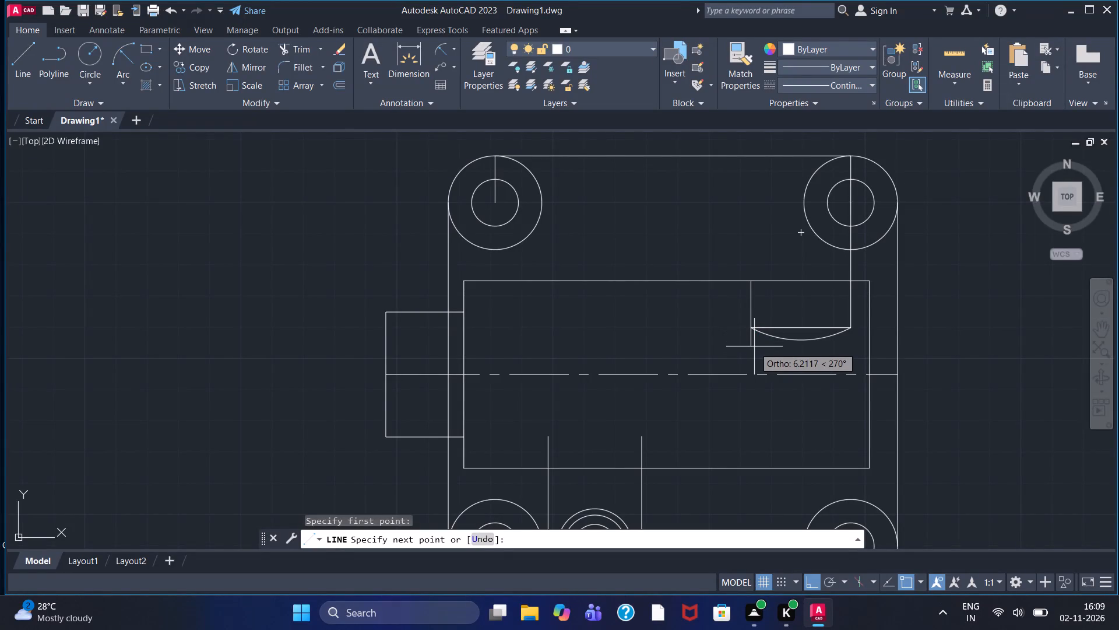
{"action": "key", "text": "5"}
{"action": "key", "text": "Return"}
{"action": "right_click", "coordinate": [710, 307]}
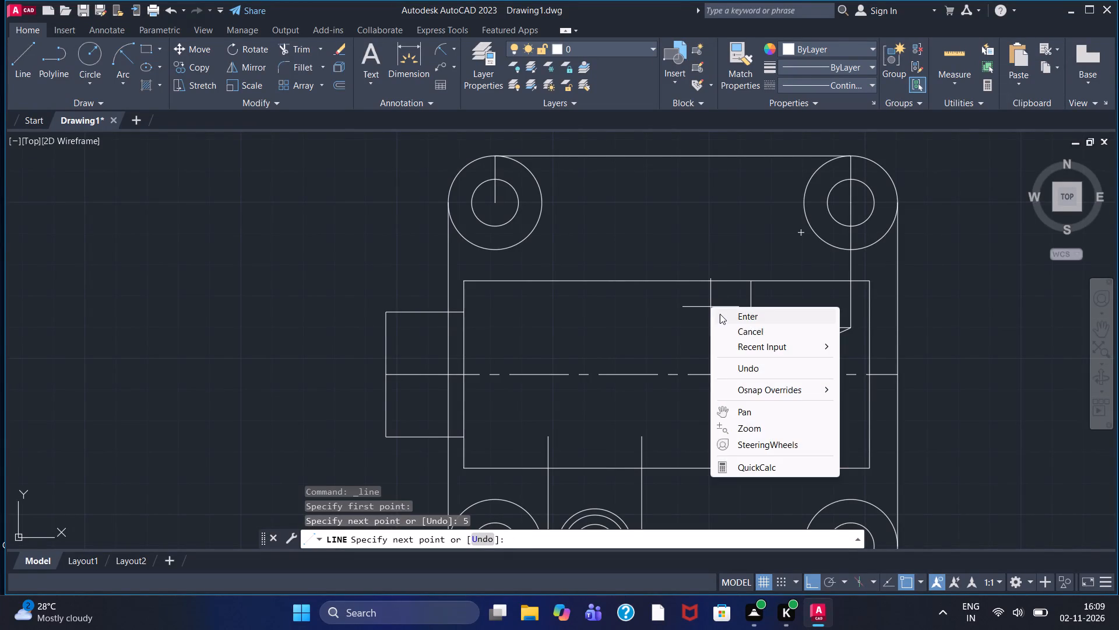
{"action": "left_click", "coordinate": [722, 313]}
{"action": "left_click_drag", "start_coordinate": [19, 53], "coordinate": [27, 53]}
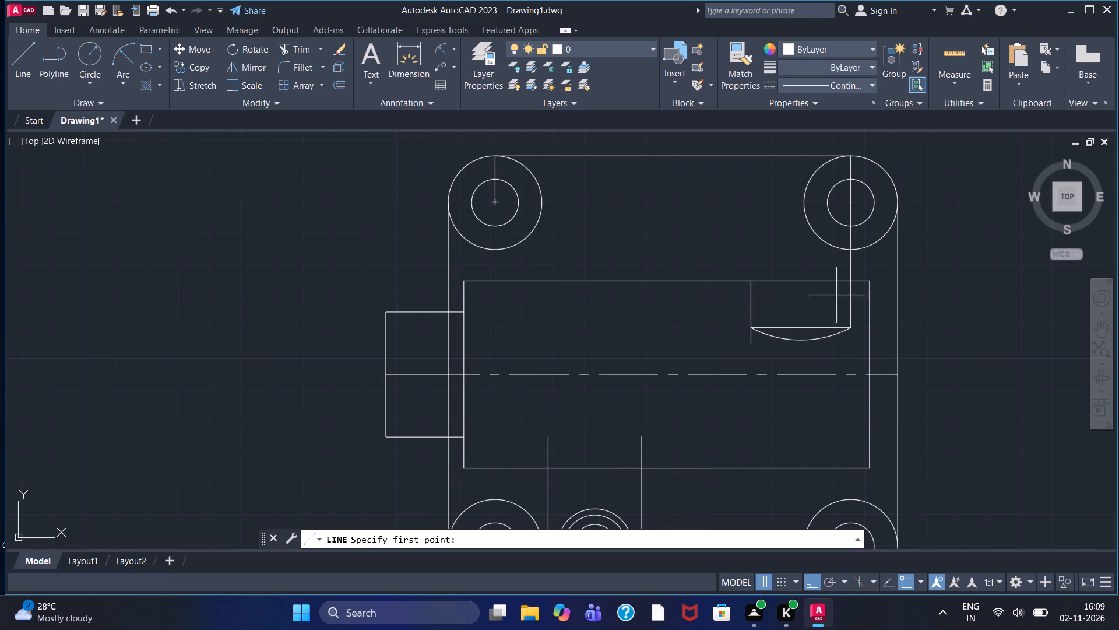
{"action": "left_click", "coordinate": [852, 330]}
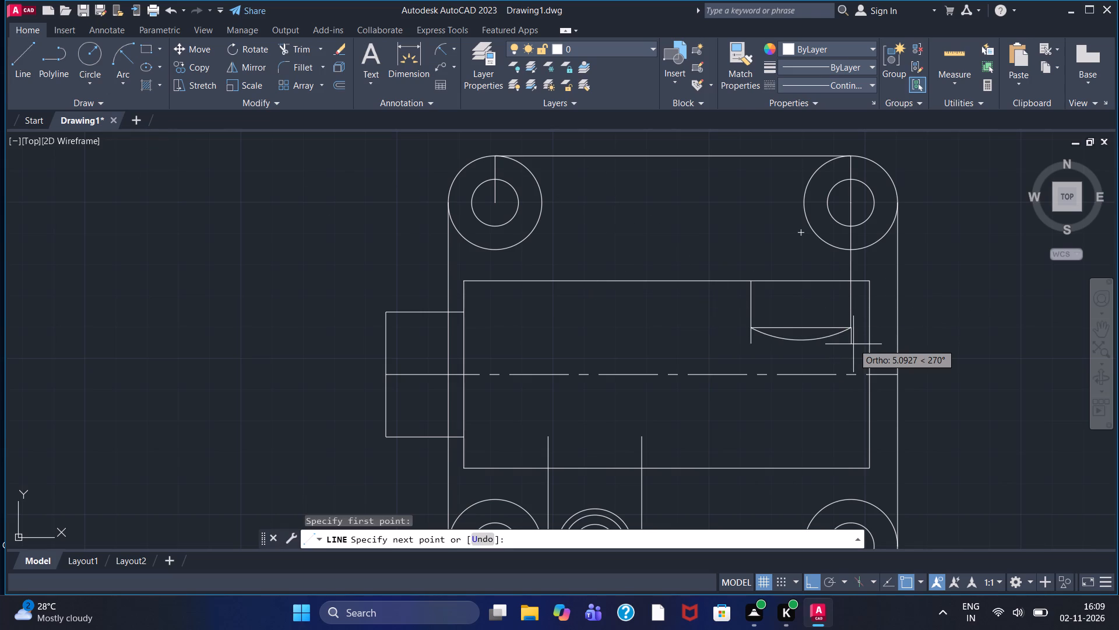
{"action": "key", "text": "5"}
{"action": "key", "text": "Return"}
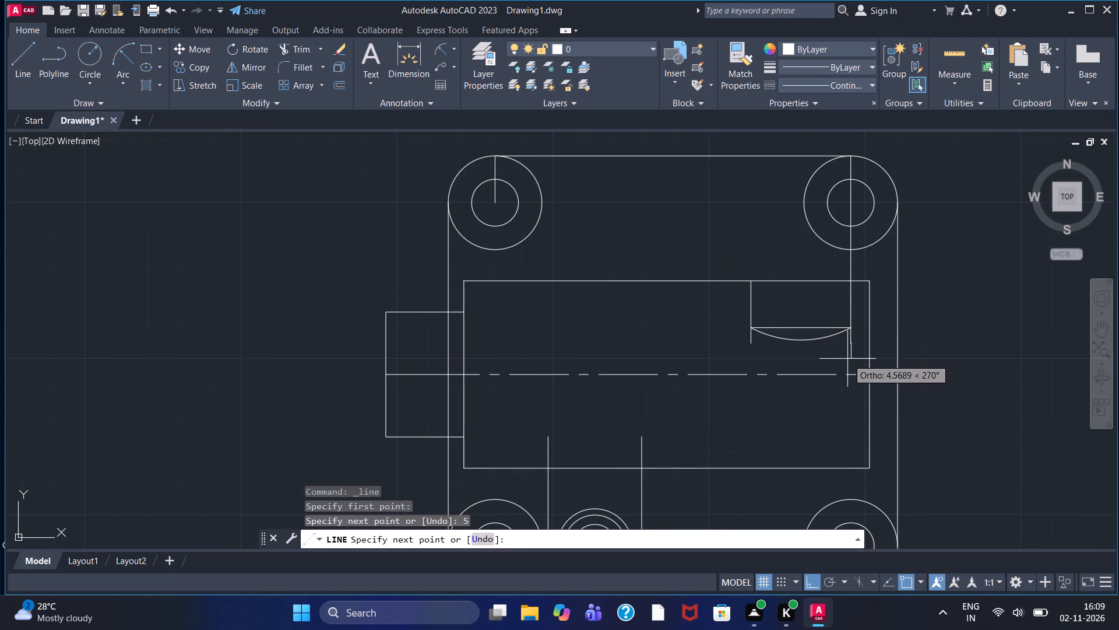
{"action": "key", "text": "Escape"}
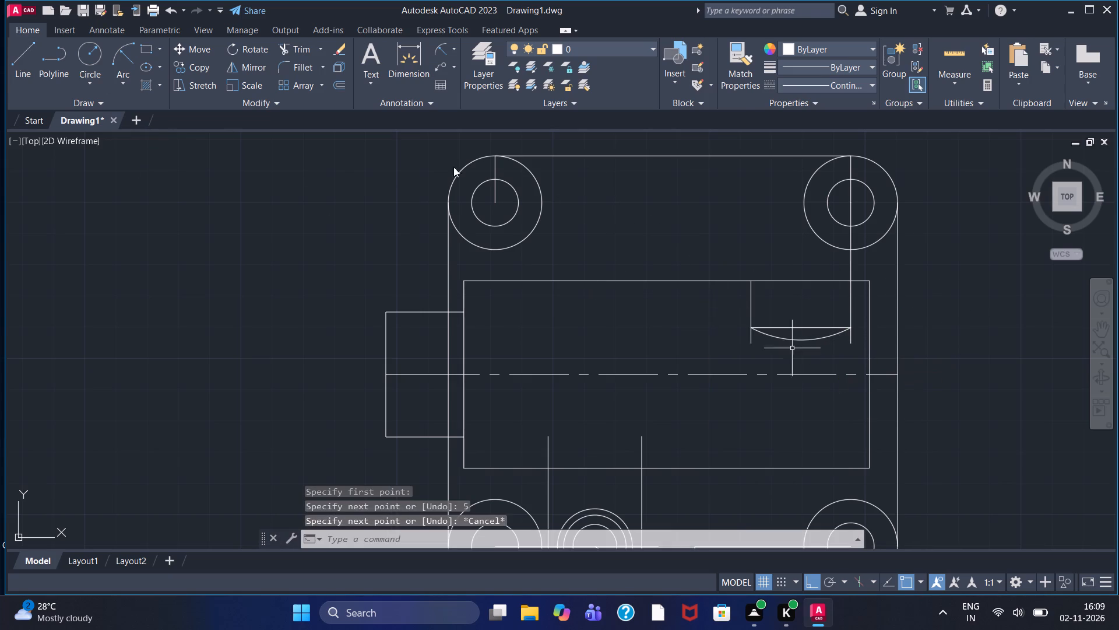
Draw a vertical line 10 downward from the midpoint of the shallow arc.
{"action": "left_click", "coordinate": [119, 54]}
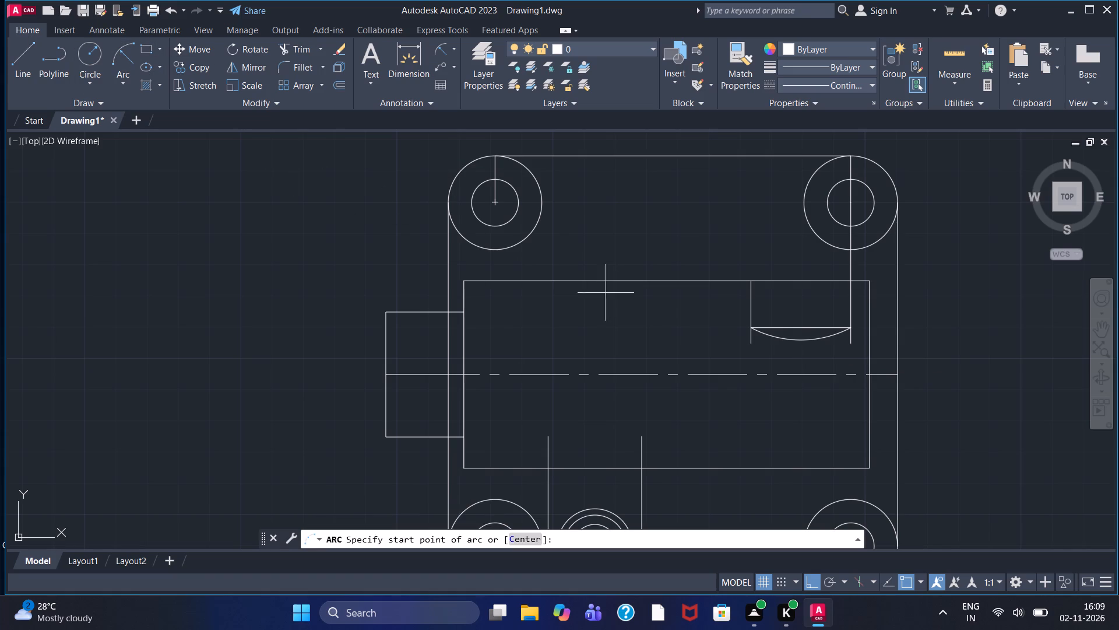
{"action": "left_click", "coordinate": [15, 66]}
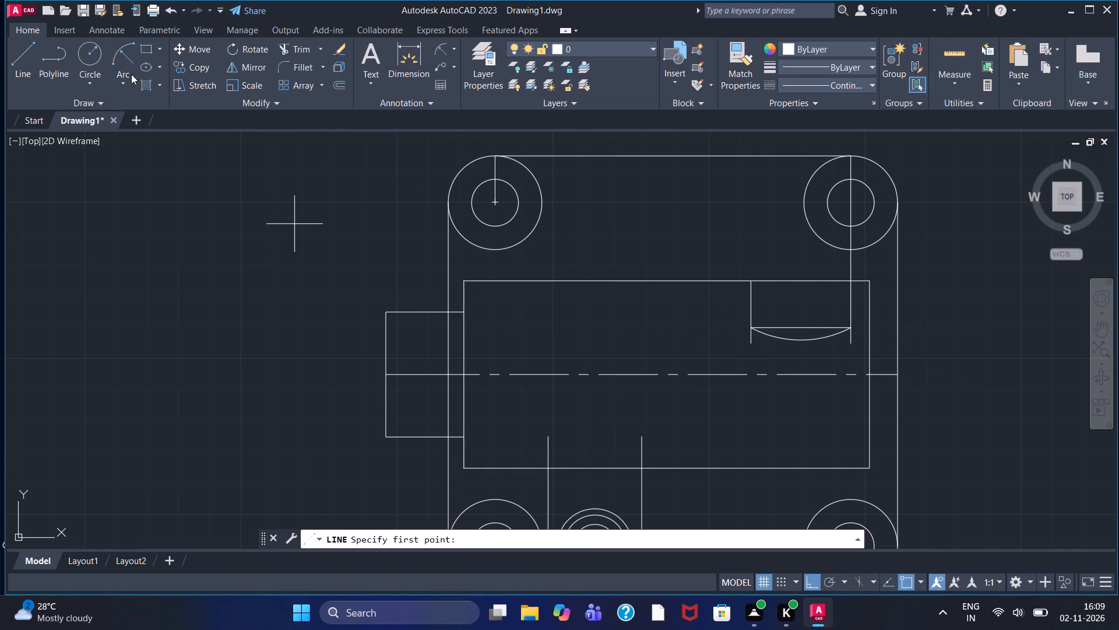
{"action": "left_click", "coordinate": [798, 344]}
{"action": "scroll", "coordinate": [799, 372], "scroll_direction": "up", "scroll_amount": 3}
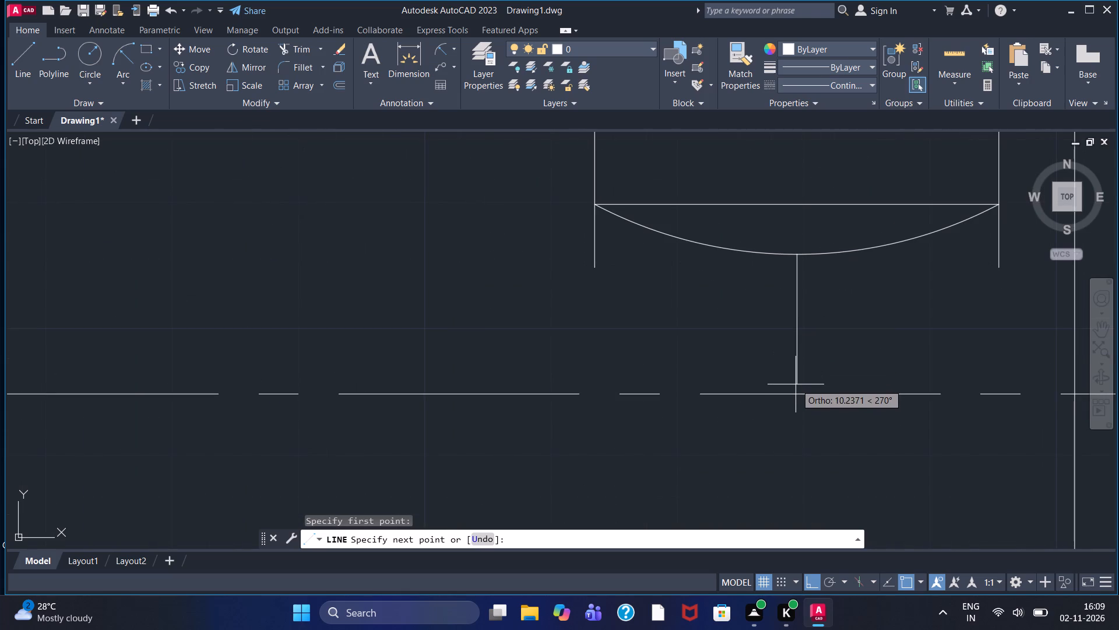
{"action": "type", "text": "10"}
{"action": "key", "text": "Return"}
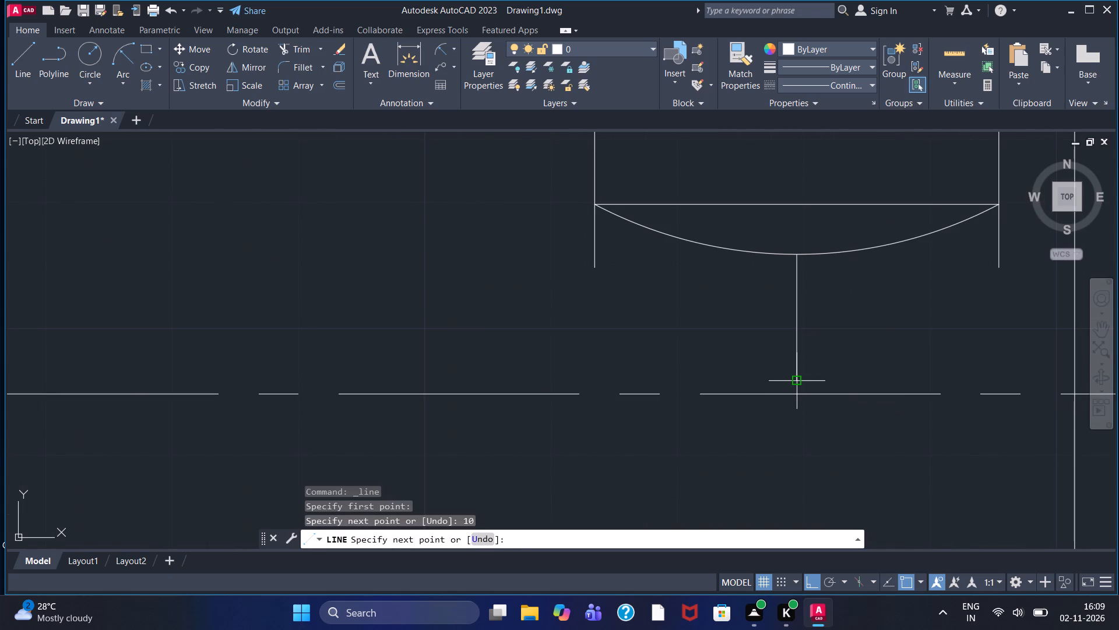
{"action": "key", "text": "Escape"}
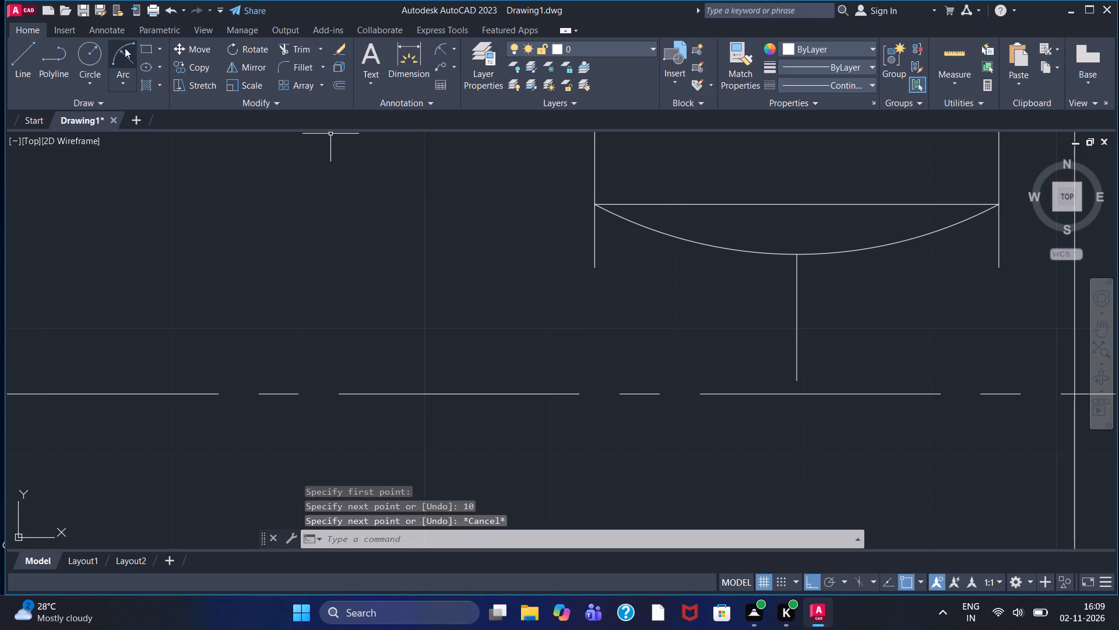
Draw an arc of radius about 24 from the left 5 line's lower end to the 10 line's lower end.
{"action": "left_click", "coordinate": [125, 48]}
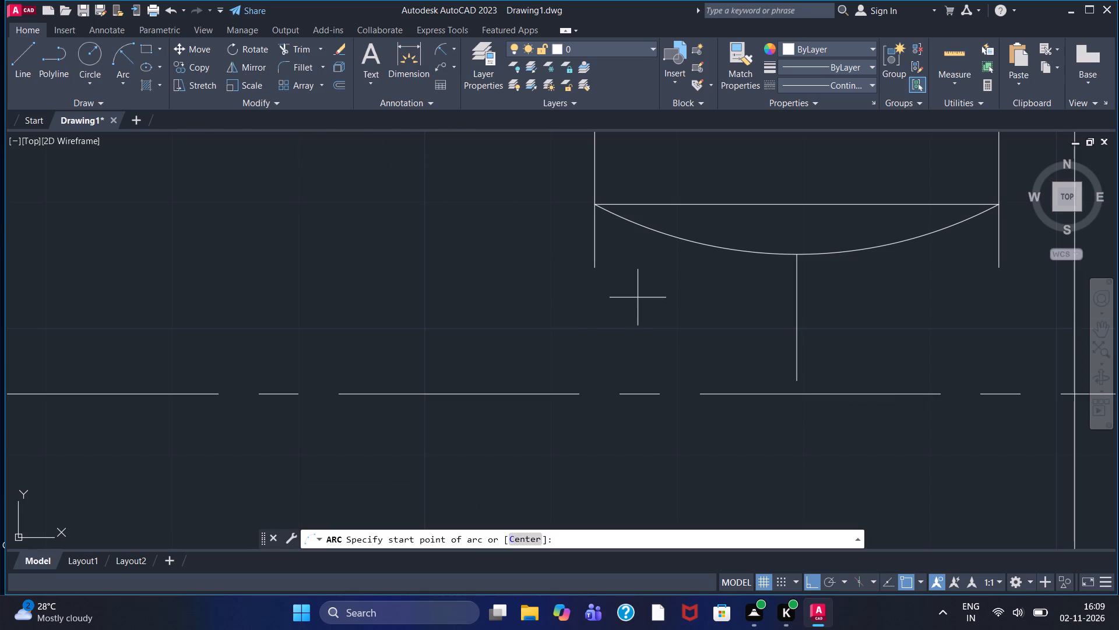
{"action": "left_click", "coordinate": [596, 269]}
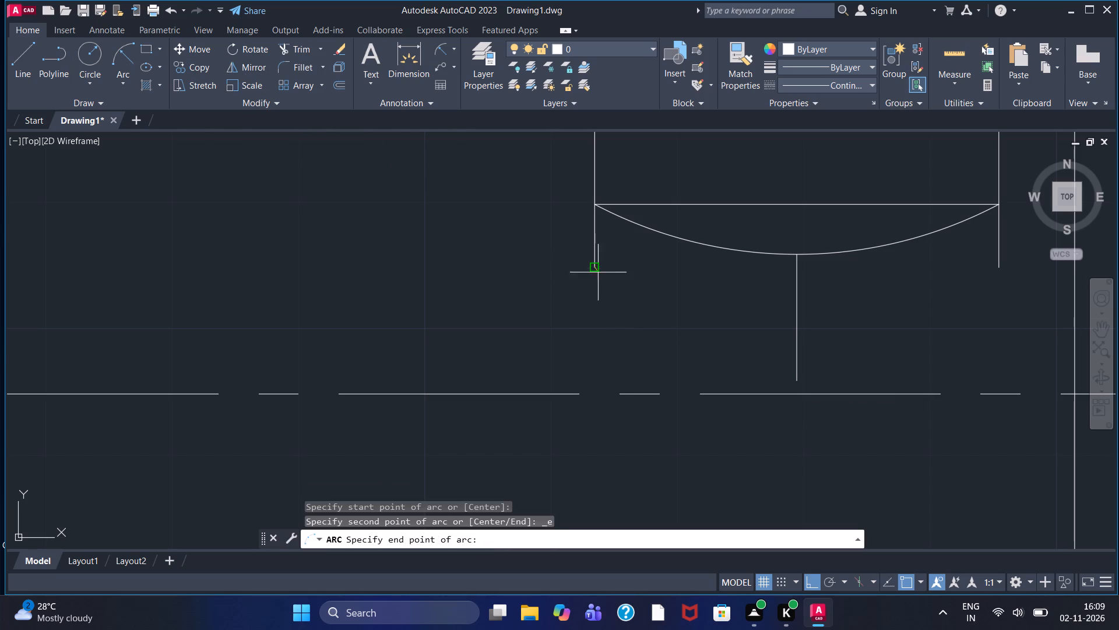
{"action": "left_click", "coordinate": [794, 377]}
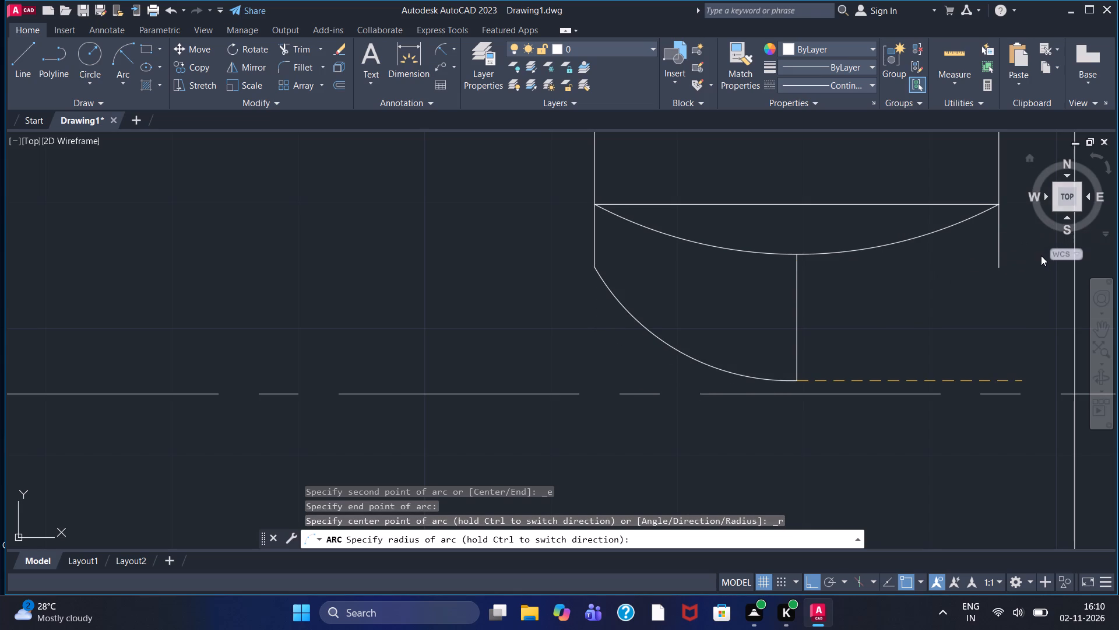
{"action": "middle_click_drag", "start_coordinate": [1038, 257], "coordinate": [800, 282]}
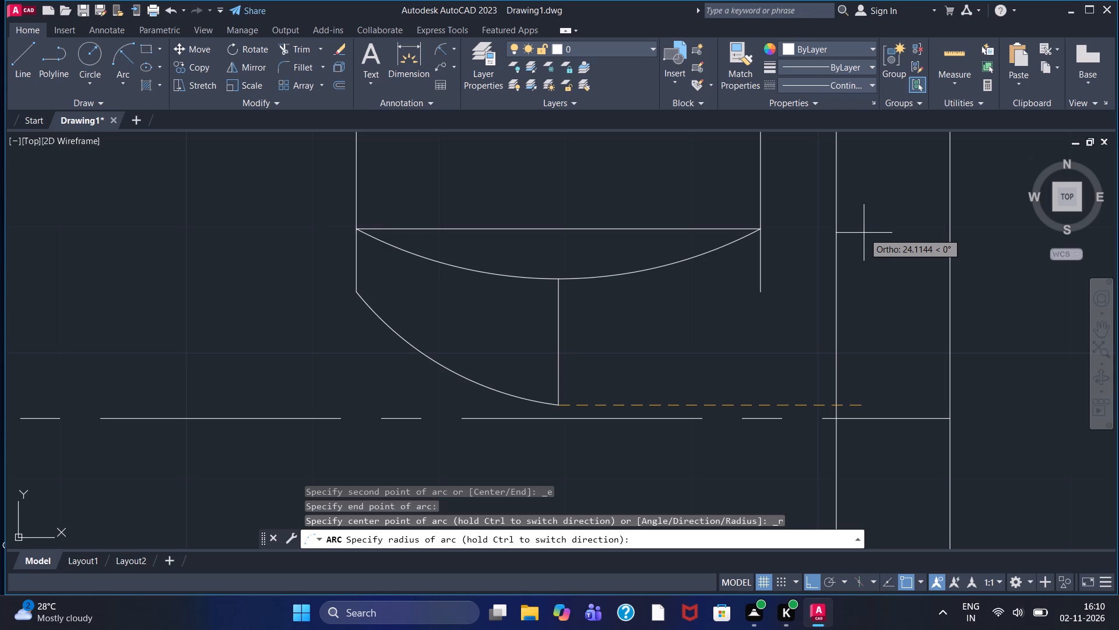
{"action": "left_click", "coordinate": [864, 233]}
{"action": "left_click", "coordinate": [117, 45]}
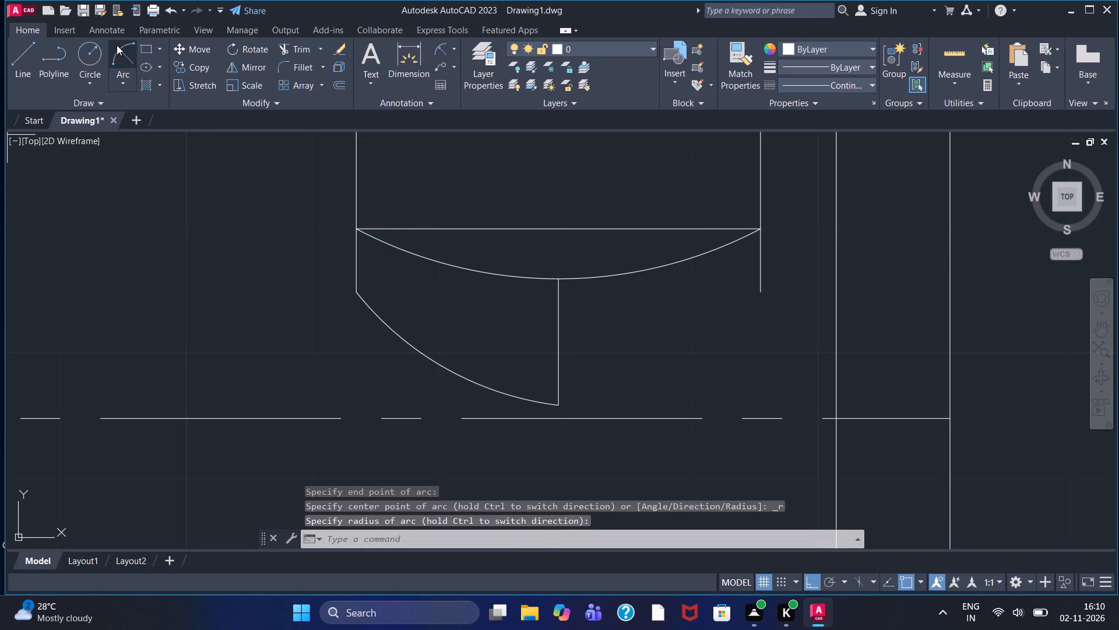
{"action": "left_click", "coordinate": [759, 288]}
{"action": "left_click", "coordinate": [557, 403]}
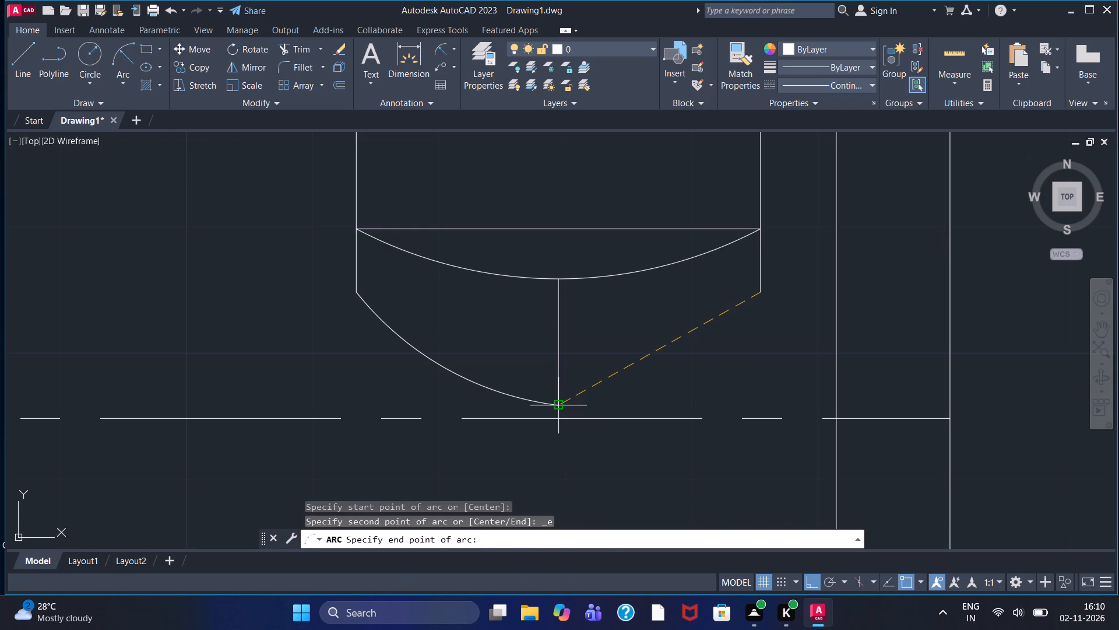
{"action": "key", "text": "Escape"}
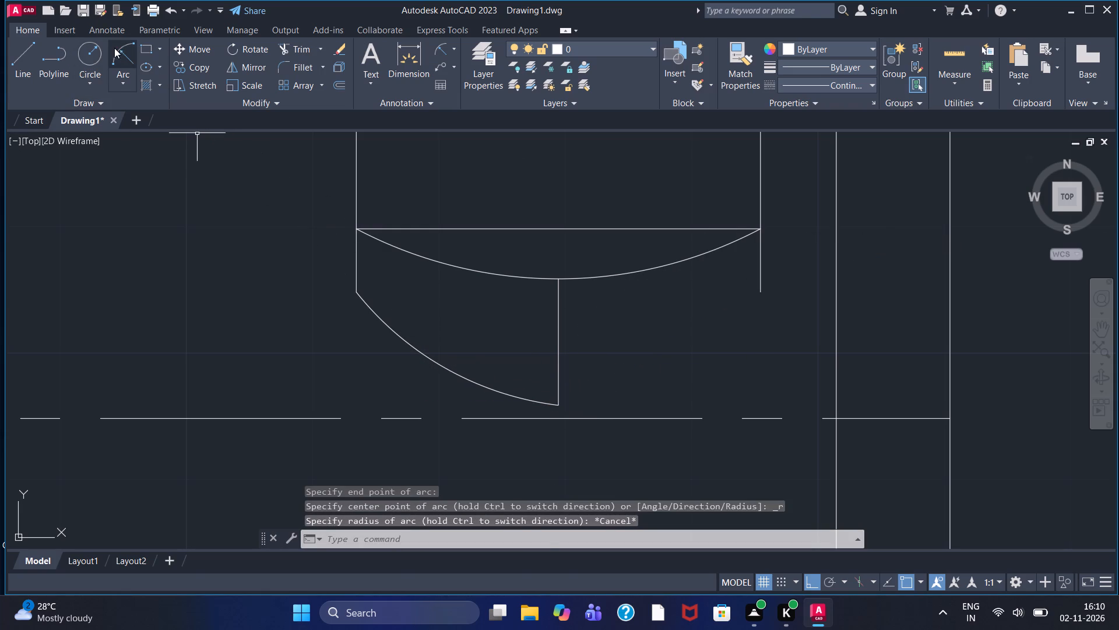
Draw a downward-bulging arc from the 10 line's lower end to the right 5 line's lower end.
{"action": "left_click", "coordinate": [114, 48]}
{"action": "left_click", "coordinate": [558, 403]}
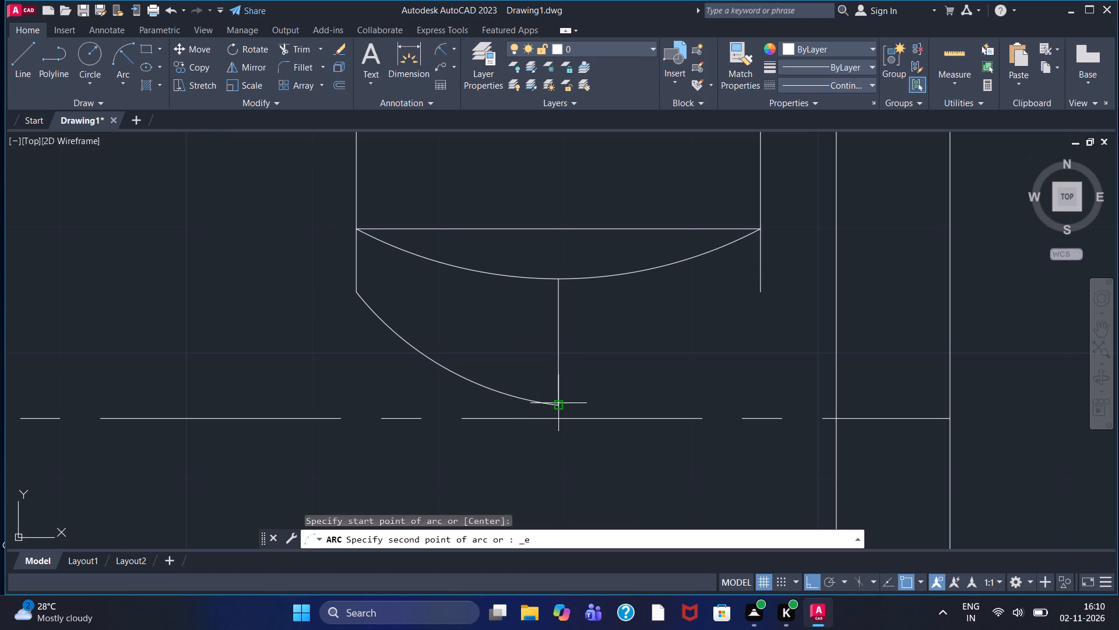
{"action": "left_click", "coordinate": [763, 290]}
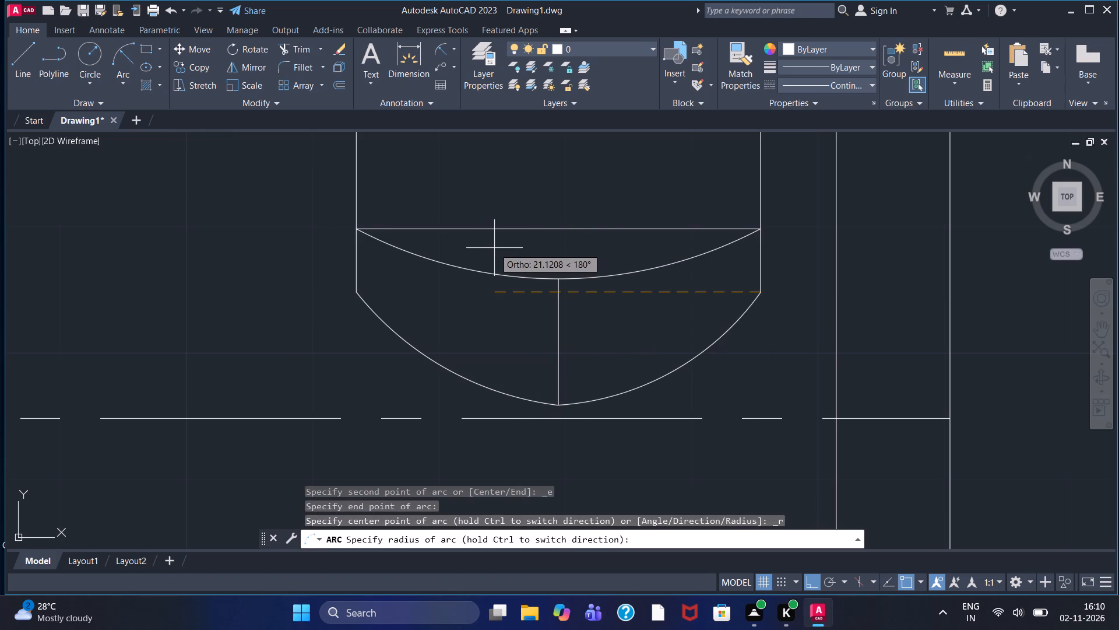
{"action": "left_click", "coordinate": [516, 247]}
Examine the new curved outline near the horizontal centreline, both close up and within the whole plan view.
{"action": "scroll", "coordinate": [521, 251], "scroll_direction": "down", "scroll_amount": 1}
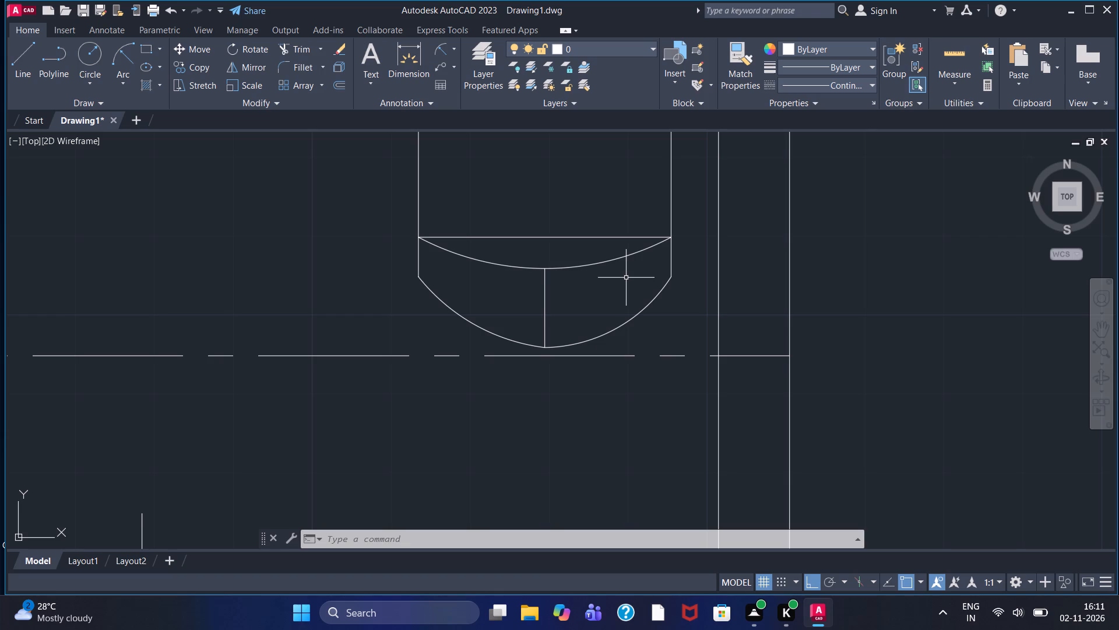
{"action": "scroll", "coordinate": [624, 285], "scroll_direction": "down", "scroll_amount": 1}
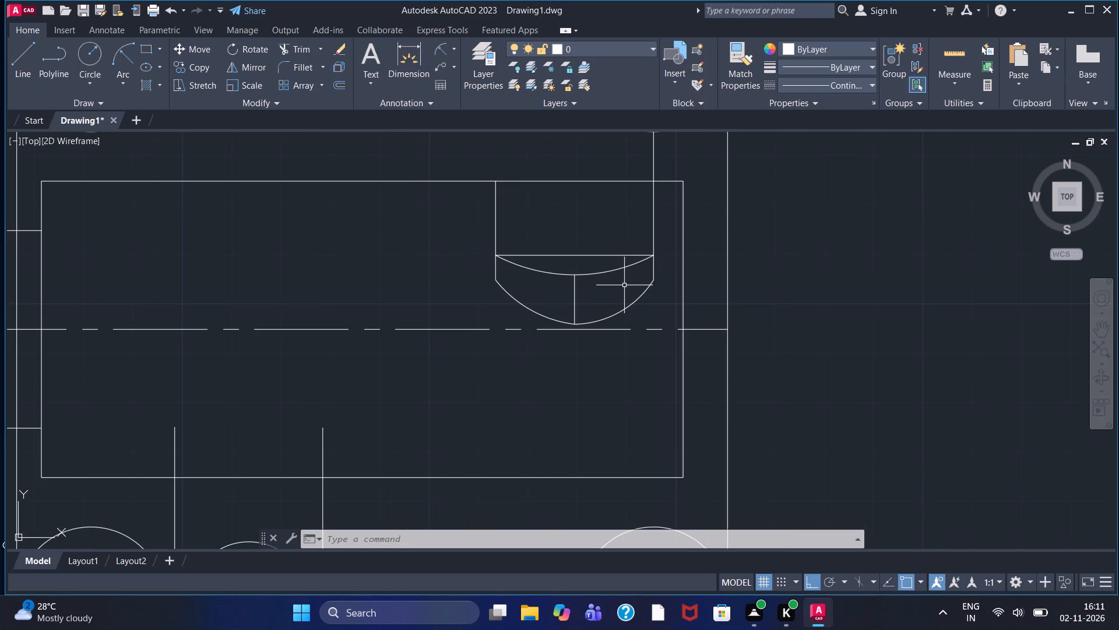
{"action": "scroll", "coordinate": [624, 290], "scroll_direction": "down", "scroll_amount": 1}
{"action": "scroll", "coordinate": [623, 296], "scroll_direction": "up", "scroll_amount": 2}
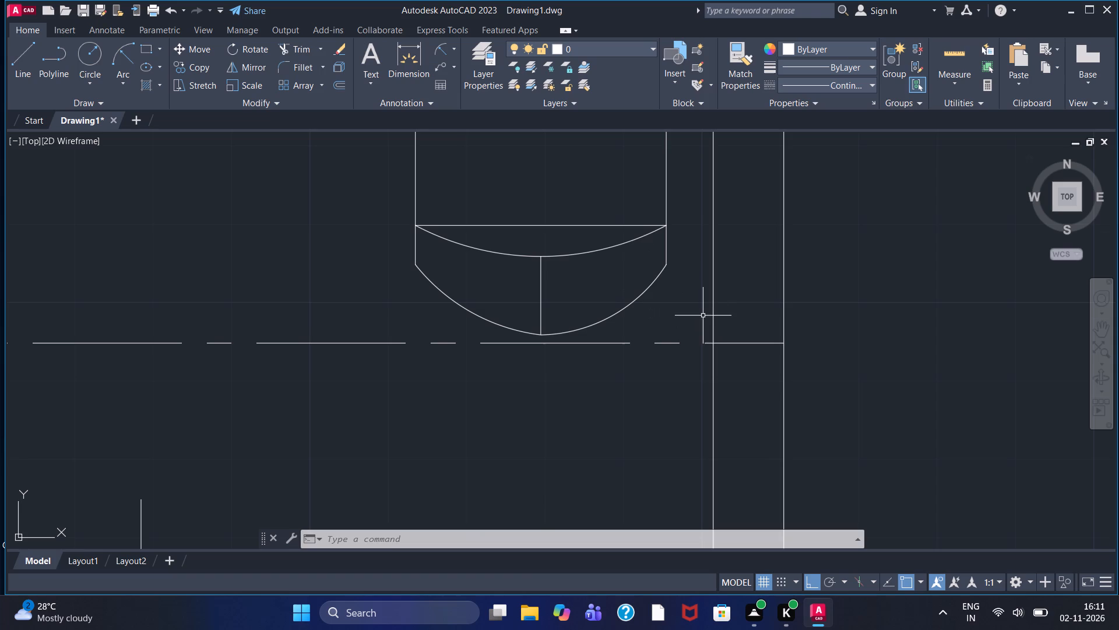
{"action": "scroll", "coordinate": [703, 327], "scroll_direction": "down", "scroll_amount": 1}
{"action": "scroll", "coordinate": [701, 327], "scroll_direction": "up", "scroll_amount": 1}
{"action": "scroll", "coordinate": [701, 327], "scroll_direction": "down", "scroll_amount": 2}
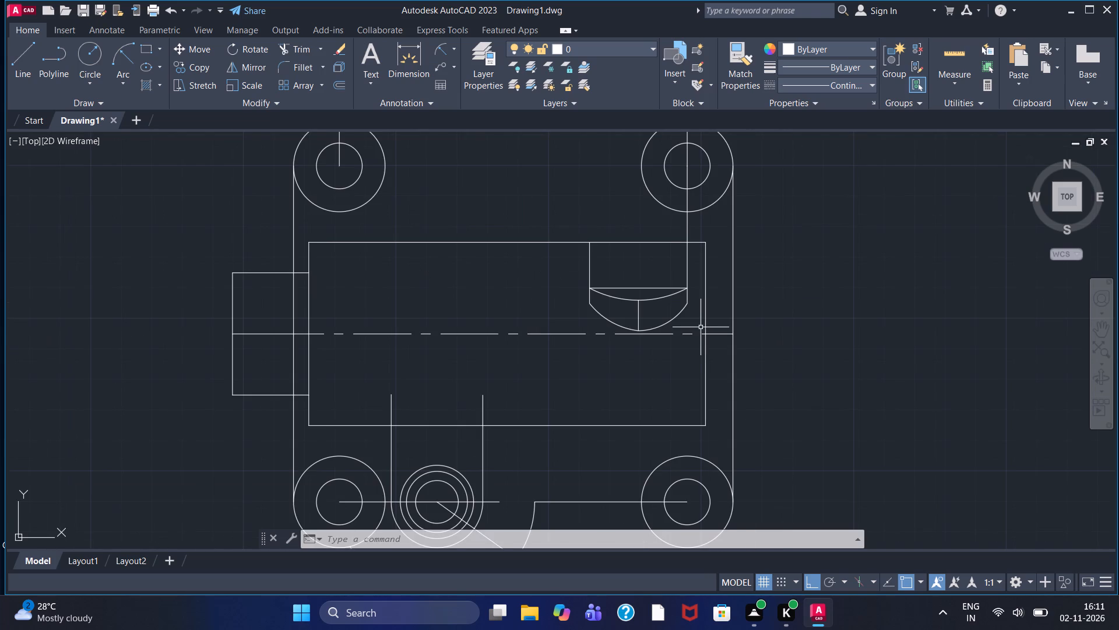
{"action": "scroll", "coordinate": [701, 327], "scroll_direction": "down", "scroll_amount": 1}
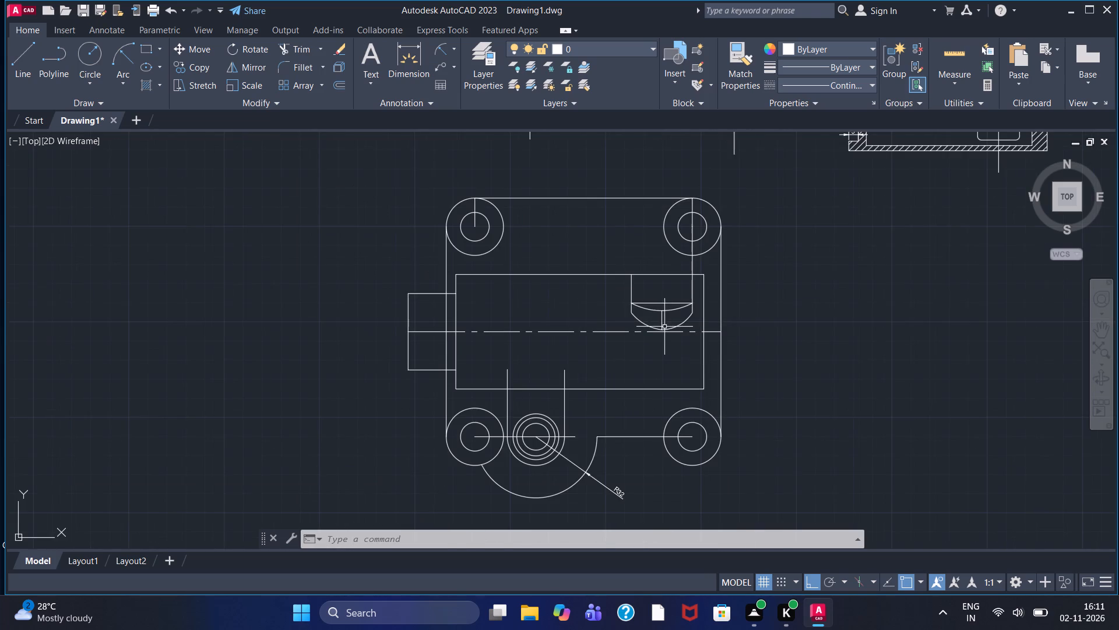
{"action": "scroll", "coordinate": [663, 323], "scroll_direction": "up", "scroll_amount": 1}
{"action": "scroll", "coordinate": [536, 320], "scroll_direction": "up", "scroll_amount": 2}
{"action": "scroll", "coordinate": [537, 327], "scroll_direction": "down", "scroll_amount": 1}
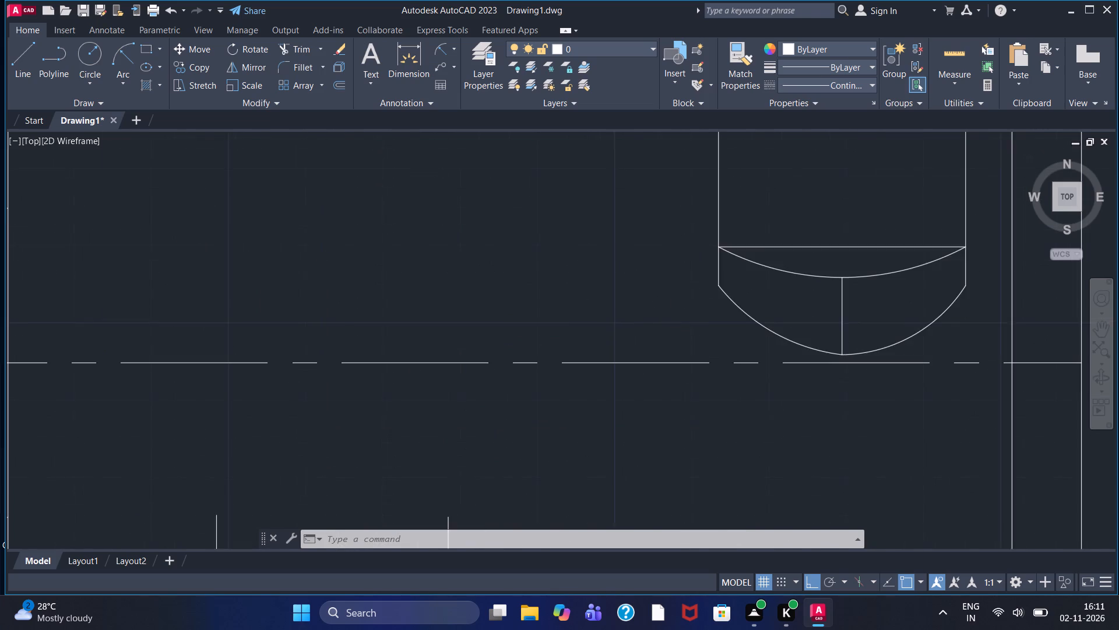
Examine the plan view with its new curved outline alongside the front and section views.
{"action": "scroll", "coordinate": [525, 385], "scroll_direction": "down", "scroll_amount": 1}
{"action": "middle_click_drag", "start_coordinate": [532, 391], "coordinate": [585, 369]}
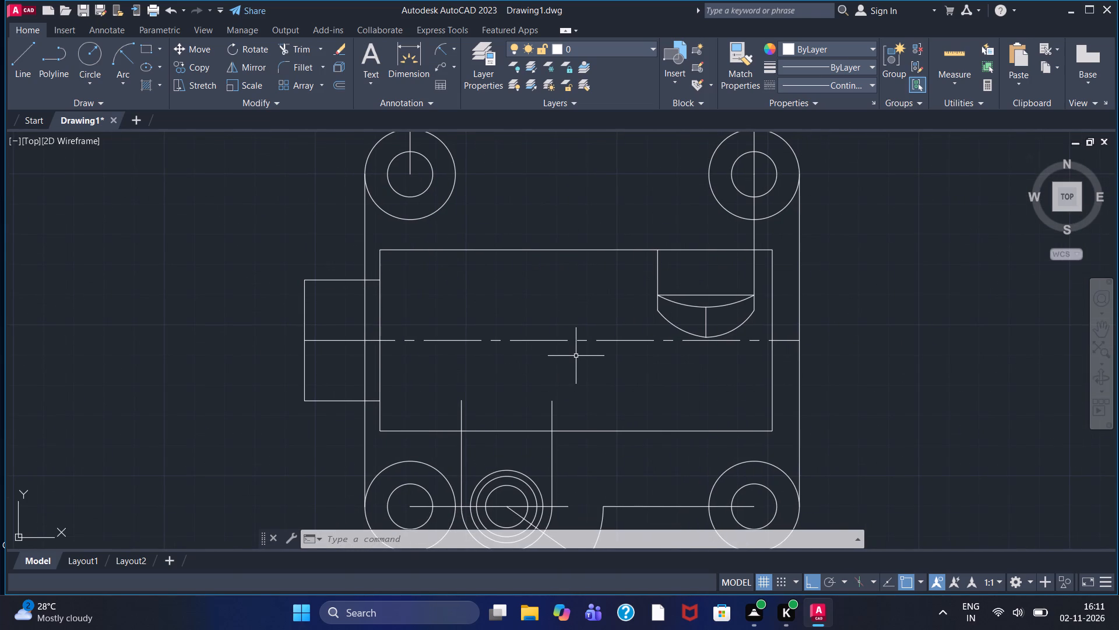
{"action": "scroll", "coordinate": [576, 356], "scroll_direction": "up", "scroll_amount": 1}
{"action": "scroll", "coordinate": [576, 356], "scroll_direction": "down", "scroll_amount": 2}
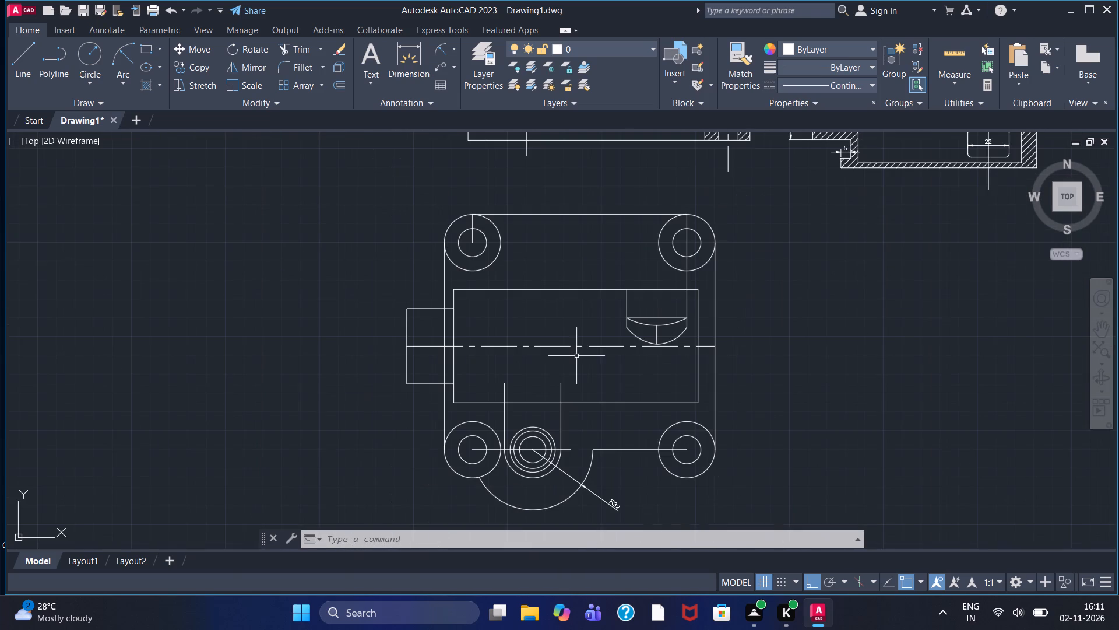
{"action": "scroll", "coordinate": [577, 353], "scroll_direction": "down", "scroll_amount": 1}
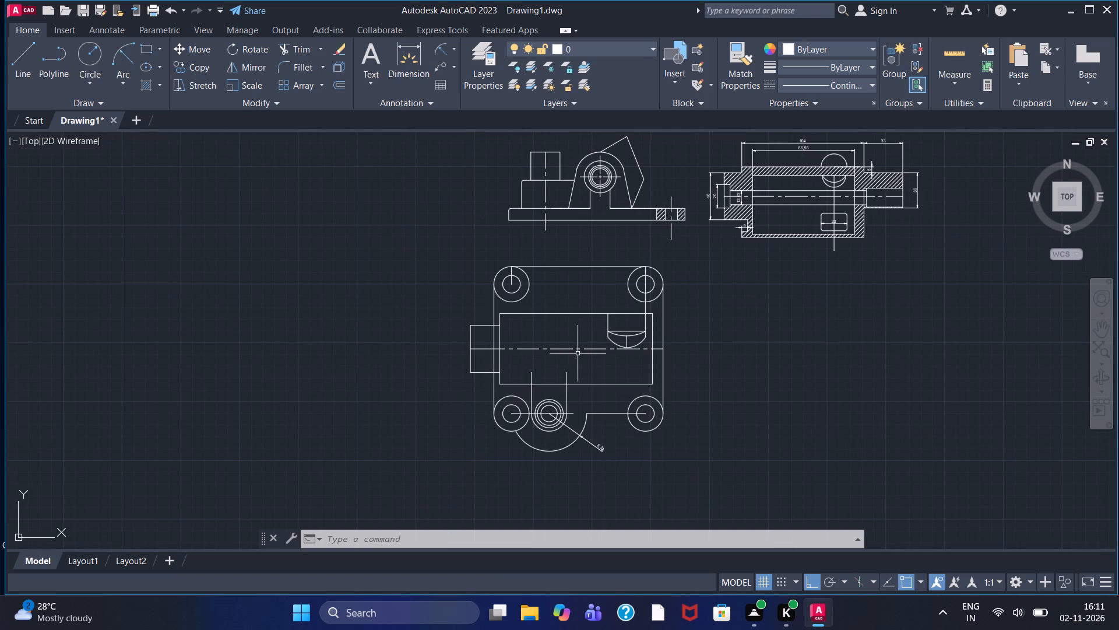
{"action": "scroll", "coordinate": [578, 353], "scroll_direction": "up", "scroll_amount": 1}
{"action": "scroll", "coordinate": [578, 353], "scroll_direction": "down", "scroll_amount": 2}
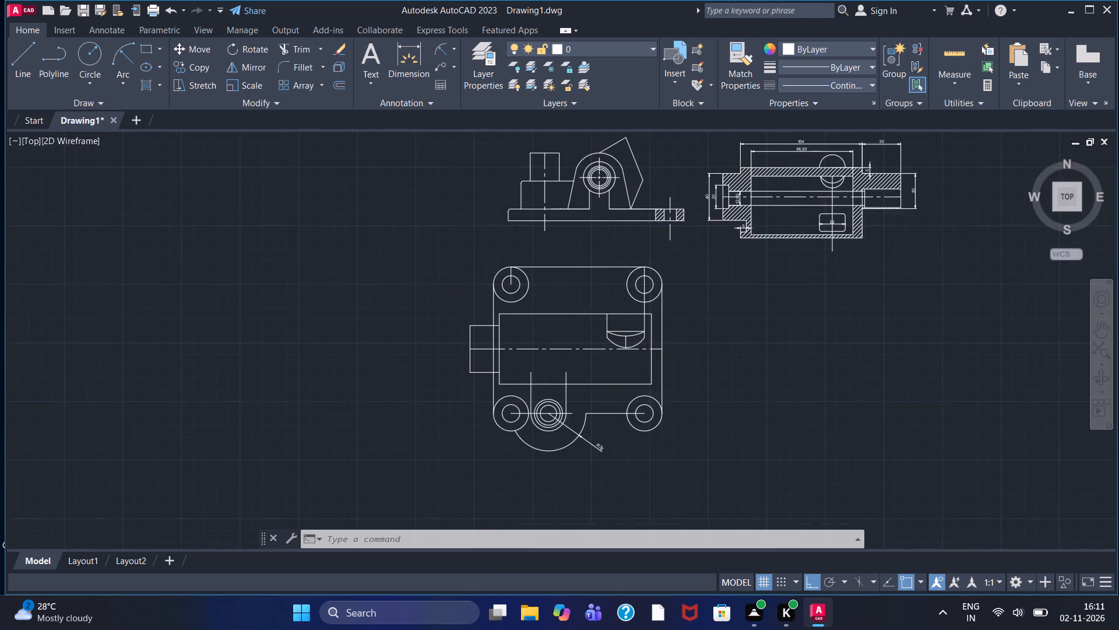
{"action": "scroll", "coordinate": [578, 353], "scroll_direction": "up", "scroll_amount": 3}
{"action": "scroll", "coordinate": [578, 353], "scroll_direction": "down", "scroll_amount": 3}
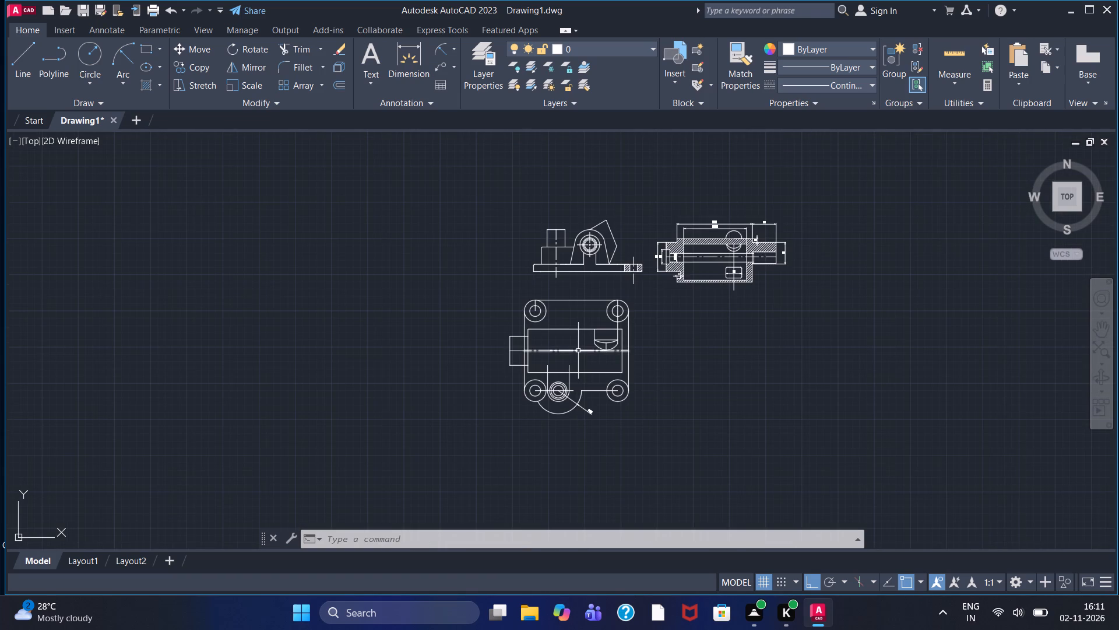
{"action": "scroll", "coordinate": [578, 351], "scroll_direction": "down", "scroll_amount": 1}
{"action": "scroll", "coordinate": [576, 350], "scroll_direction": "up", "scroll_amount": 4}
{"action": "scroll", "coordinate": [590, 337], "scroll_direction": "down", "scroll_amount": 1}
{"action": "middle_click_drag", "start_coordinate": [590, 337], "coordinate": [523, 307]}
{"action": "scroll", "coordinate": [590, 337], "scroll_direction": "up", "scroll_amount": 1}
{"action": "scroll", "coordinate": [523, 307], "scroll_direction": "down", "scroll_amount": 5}
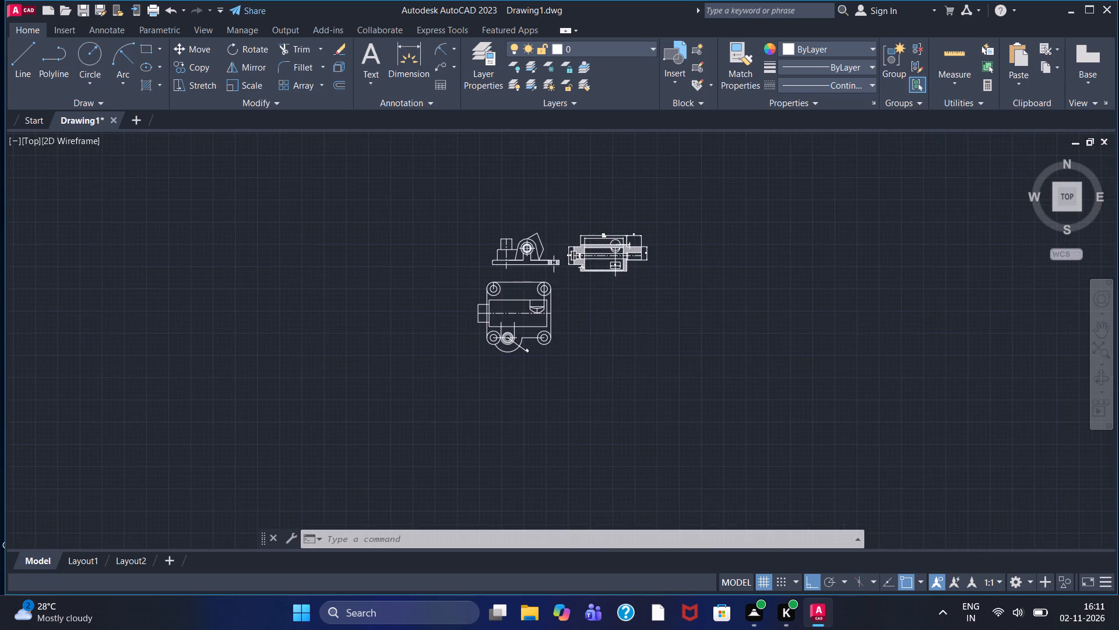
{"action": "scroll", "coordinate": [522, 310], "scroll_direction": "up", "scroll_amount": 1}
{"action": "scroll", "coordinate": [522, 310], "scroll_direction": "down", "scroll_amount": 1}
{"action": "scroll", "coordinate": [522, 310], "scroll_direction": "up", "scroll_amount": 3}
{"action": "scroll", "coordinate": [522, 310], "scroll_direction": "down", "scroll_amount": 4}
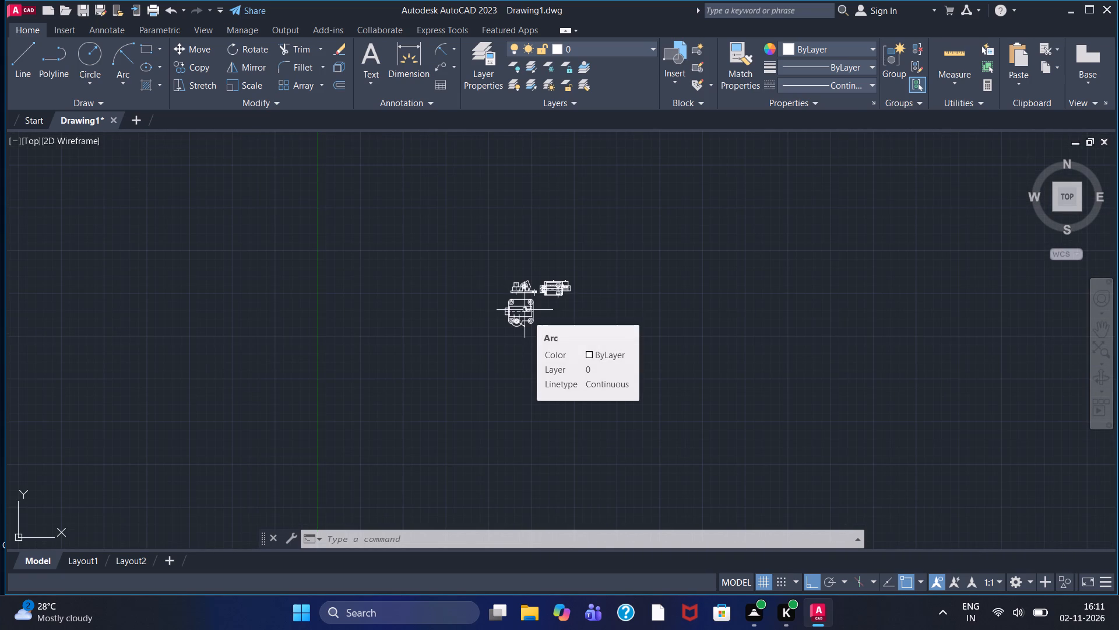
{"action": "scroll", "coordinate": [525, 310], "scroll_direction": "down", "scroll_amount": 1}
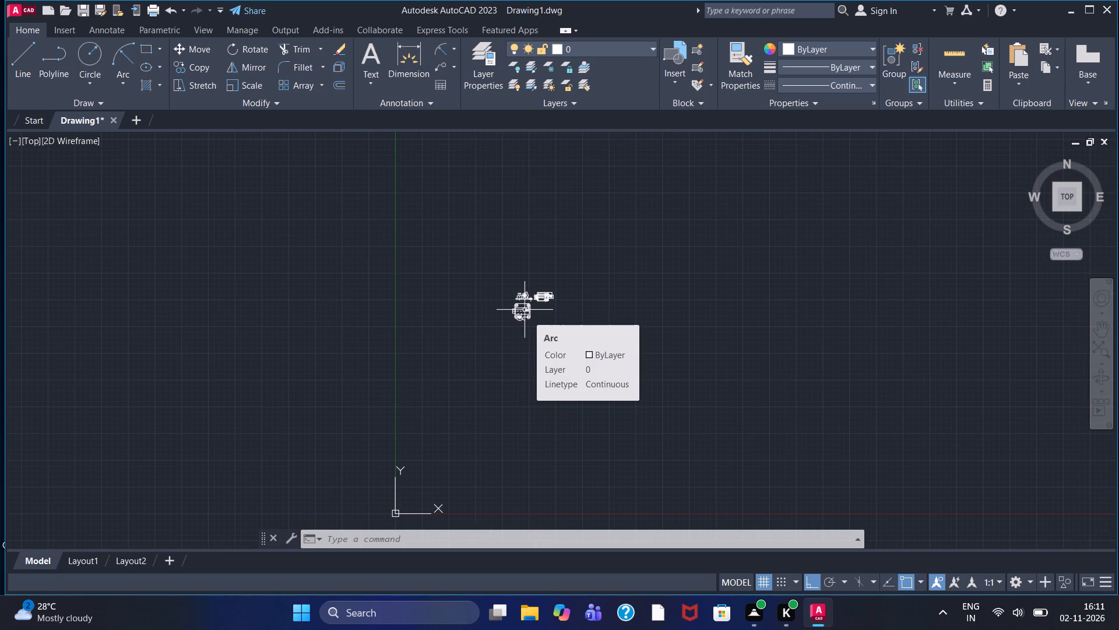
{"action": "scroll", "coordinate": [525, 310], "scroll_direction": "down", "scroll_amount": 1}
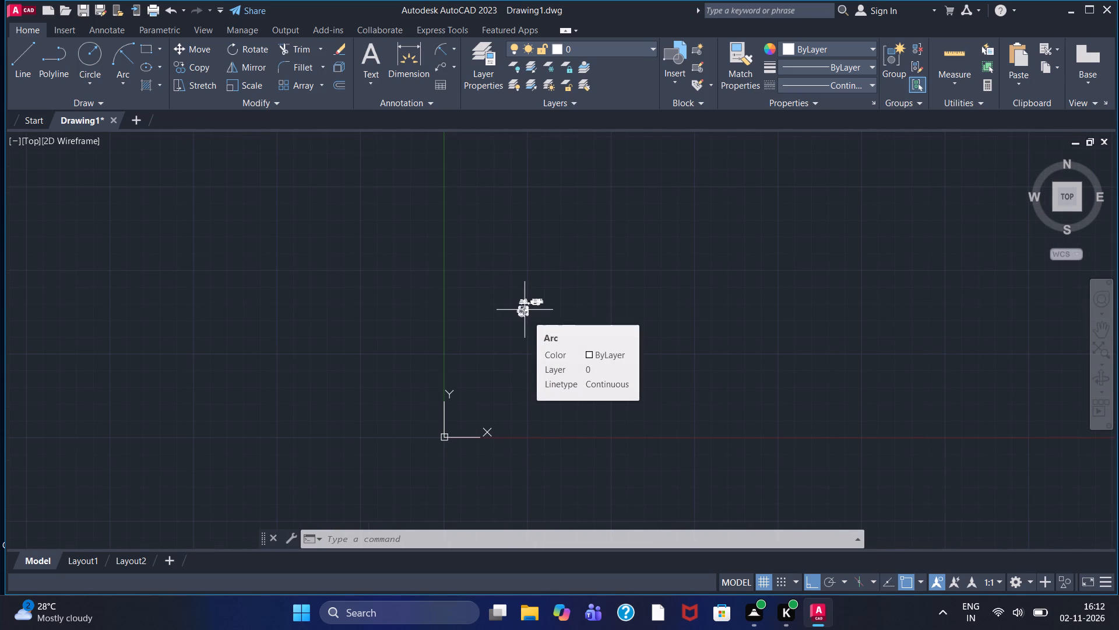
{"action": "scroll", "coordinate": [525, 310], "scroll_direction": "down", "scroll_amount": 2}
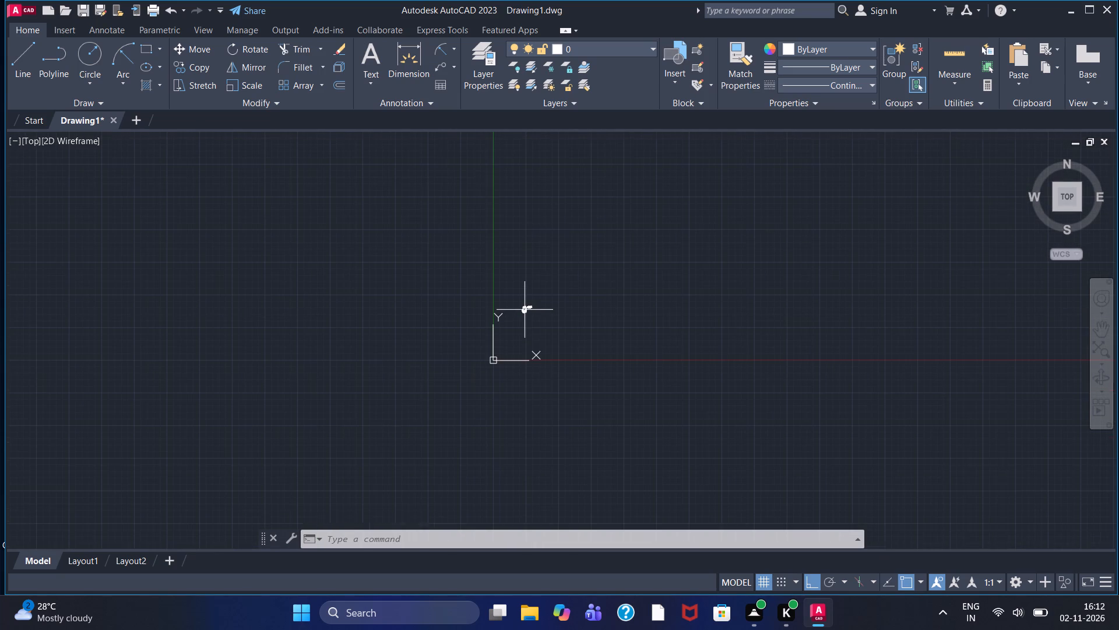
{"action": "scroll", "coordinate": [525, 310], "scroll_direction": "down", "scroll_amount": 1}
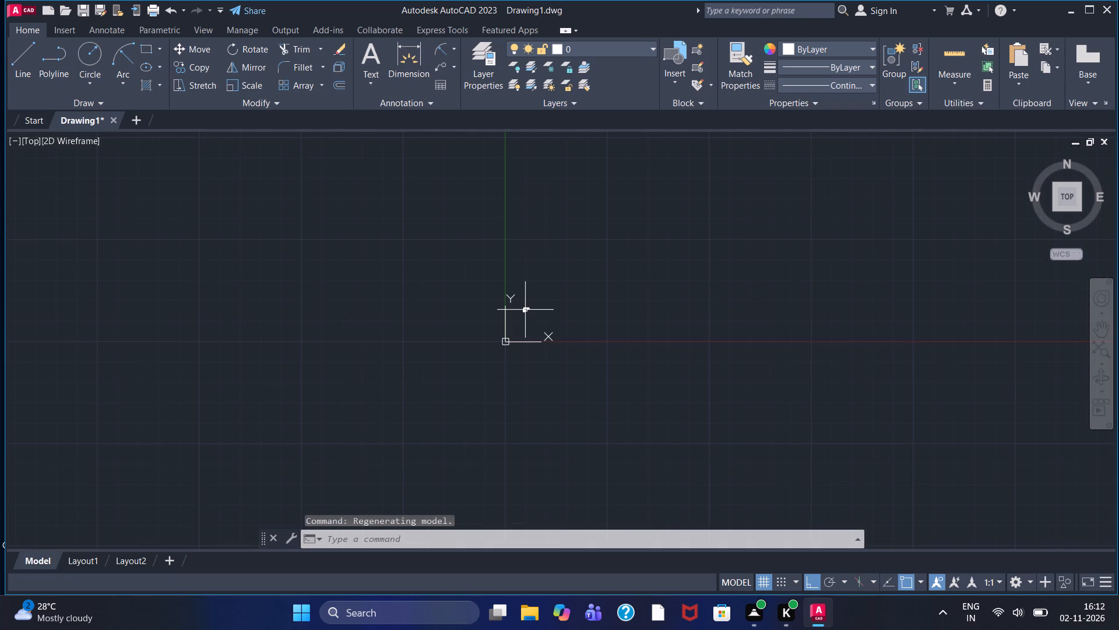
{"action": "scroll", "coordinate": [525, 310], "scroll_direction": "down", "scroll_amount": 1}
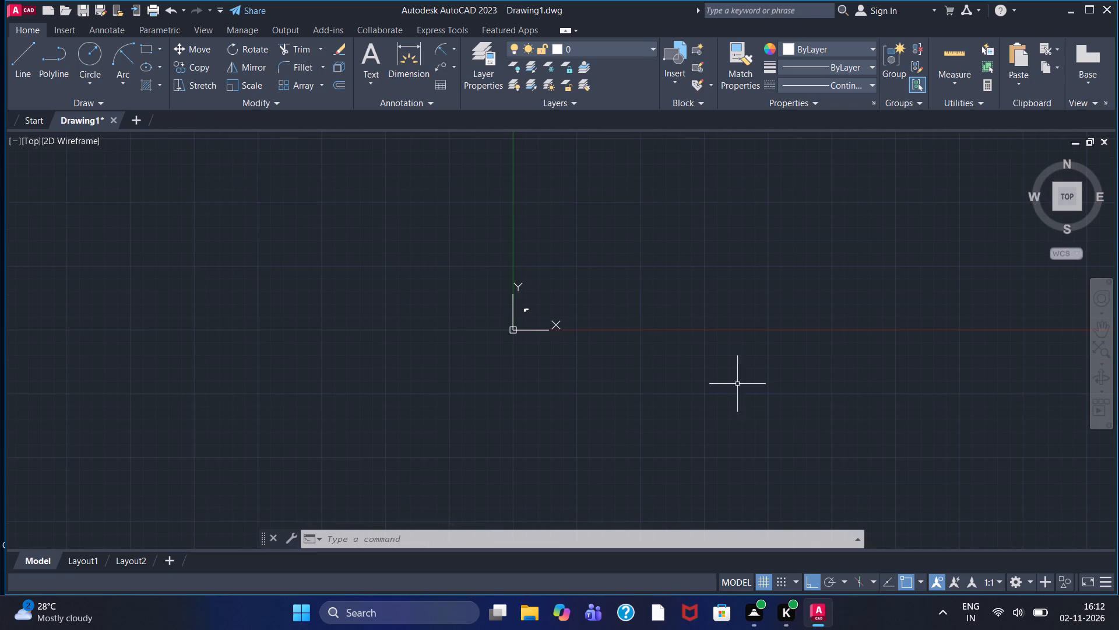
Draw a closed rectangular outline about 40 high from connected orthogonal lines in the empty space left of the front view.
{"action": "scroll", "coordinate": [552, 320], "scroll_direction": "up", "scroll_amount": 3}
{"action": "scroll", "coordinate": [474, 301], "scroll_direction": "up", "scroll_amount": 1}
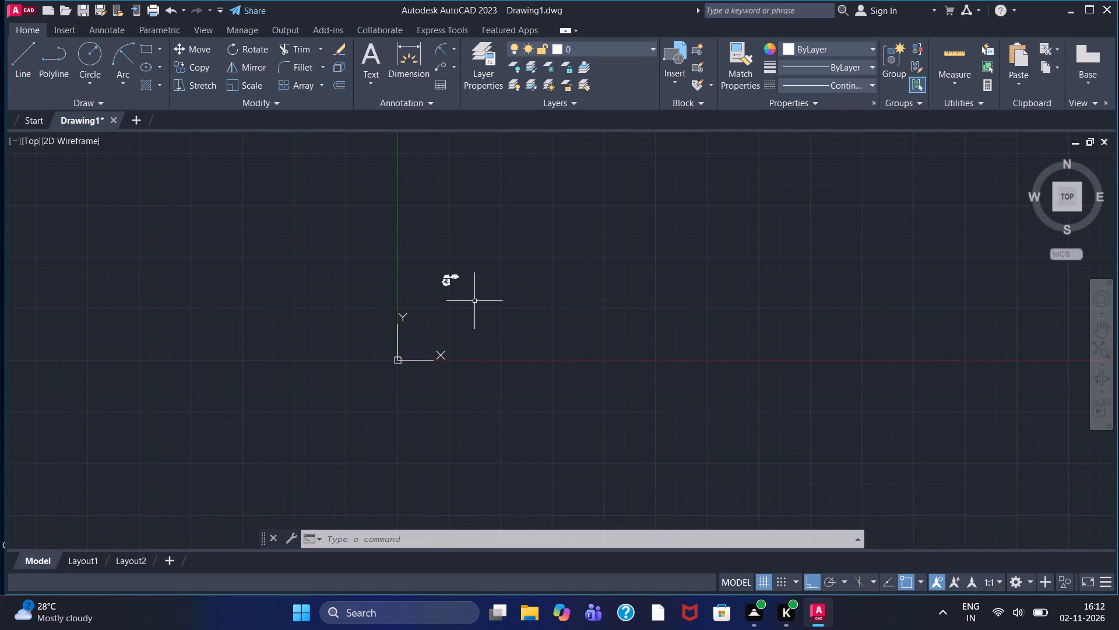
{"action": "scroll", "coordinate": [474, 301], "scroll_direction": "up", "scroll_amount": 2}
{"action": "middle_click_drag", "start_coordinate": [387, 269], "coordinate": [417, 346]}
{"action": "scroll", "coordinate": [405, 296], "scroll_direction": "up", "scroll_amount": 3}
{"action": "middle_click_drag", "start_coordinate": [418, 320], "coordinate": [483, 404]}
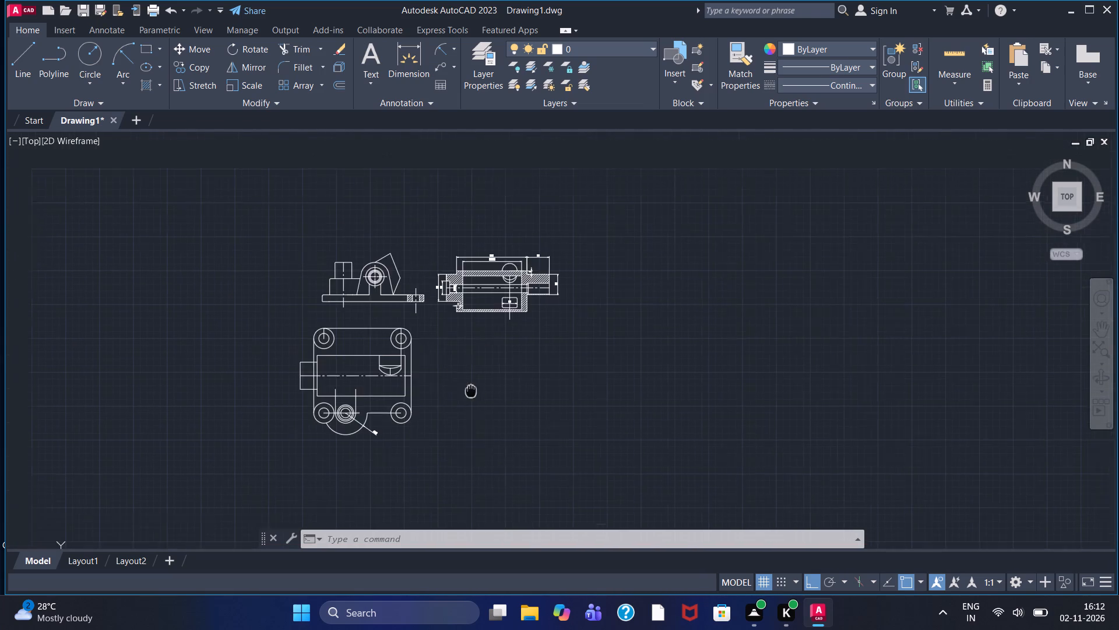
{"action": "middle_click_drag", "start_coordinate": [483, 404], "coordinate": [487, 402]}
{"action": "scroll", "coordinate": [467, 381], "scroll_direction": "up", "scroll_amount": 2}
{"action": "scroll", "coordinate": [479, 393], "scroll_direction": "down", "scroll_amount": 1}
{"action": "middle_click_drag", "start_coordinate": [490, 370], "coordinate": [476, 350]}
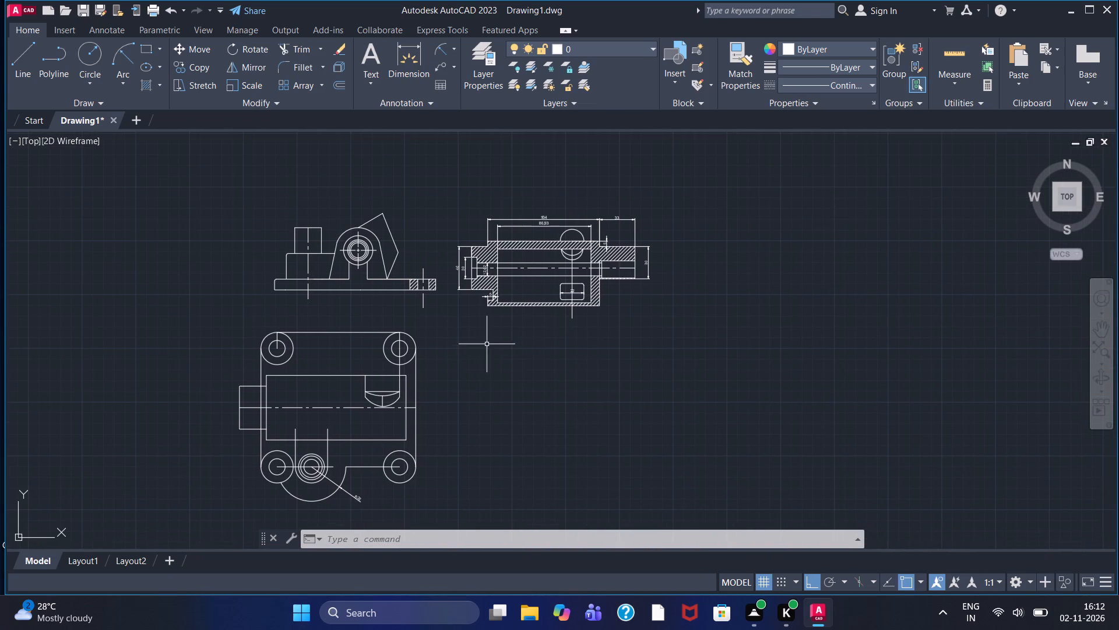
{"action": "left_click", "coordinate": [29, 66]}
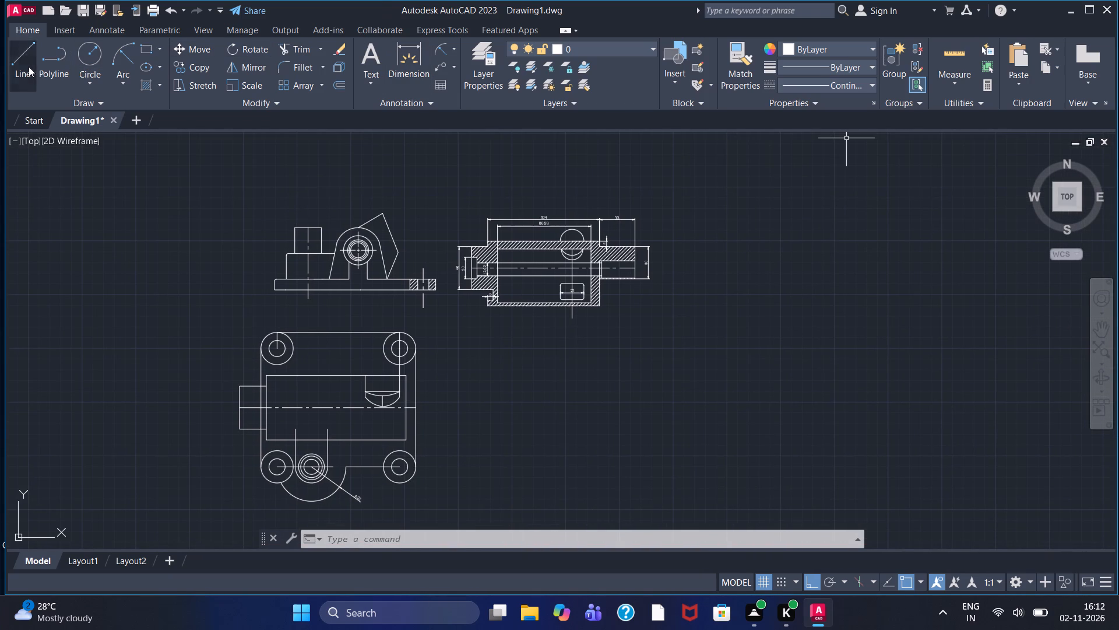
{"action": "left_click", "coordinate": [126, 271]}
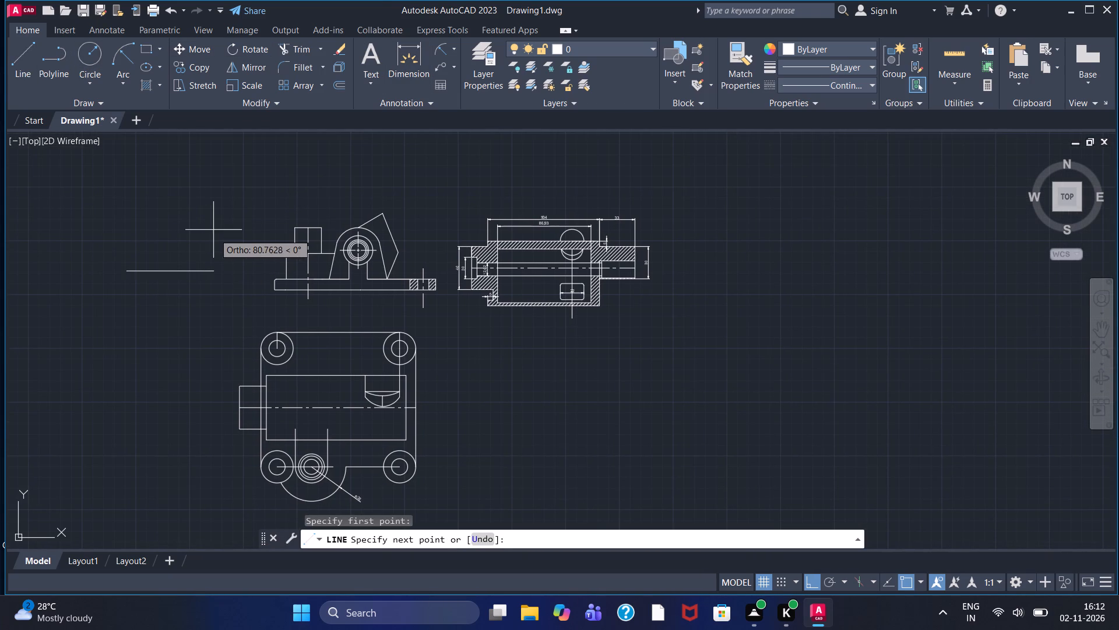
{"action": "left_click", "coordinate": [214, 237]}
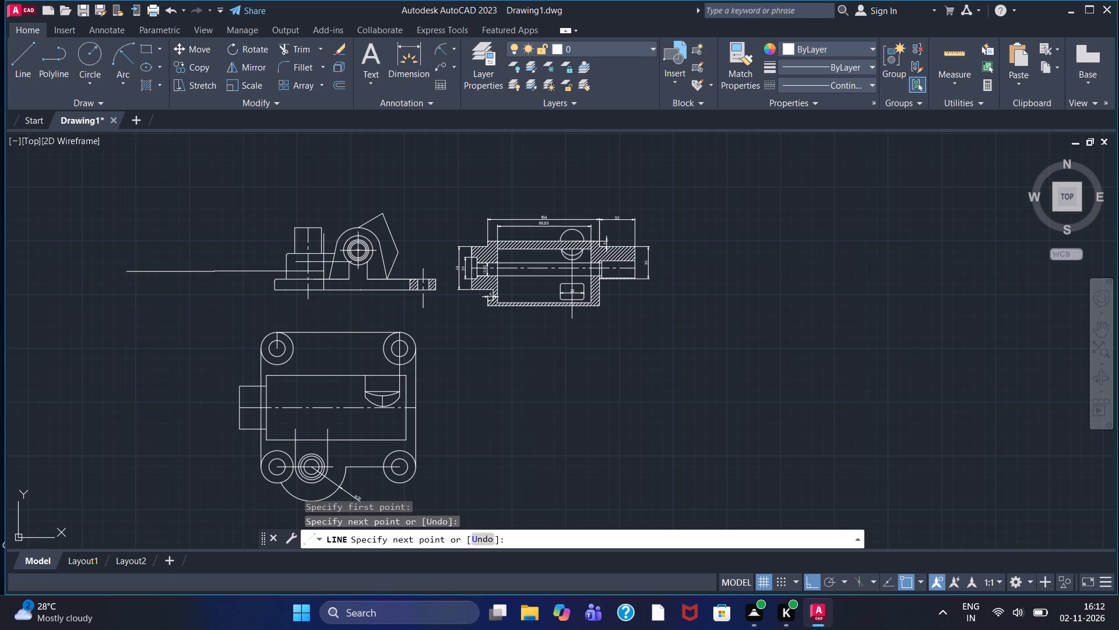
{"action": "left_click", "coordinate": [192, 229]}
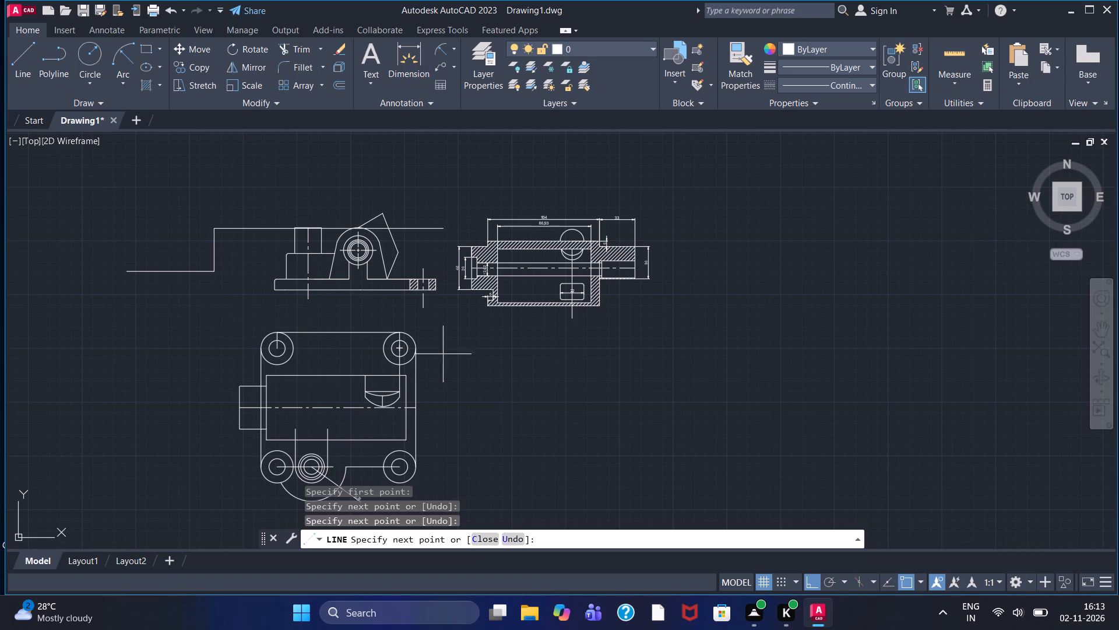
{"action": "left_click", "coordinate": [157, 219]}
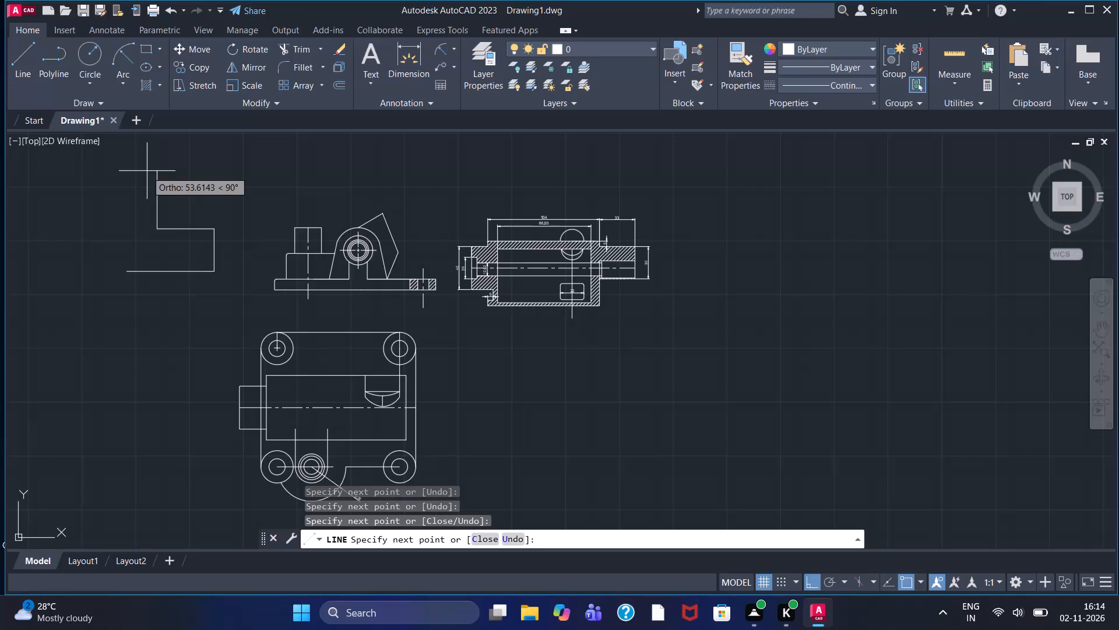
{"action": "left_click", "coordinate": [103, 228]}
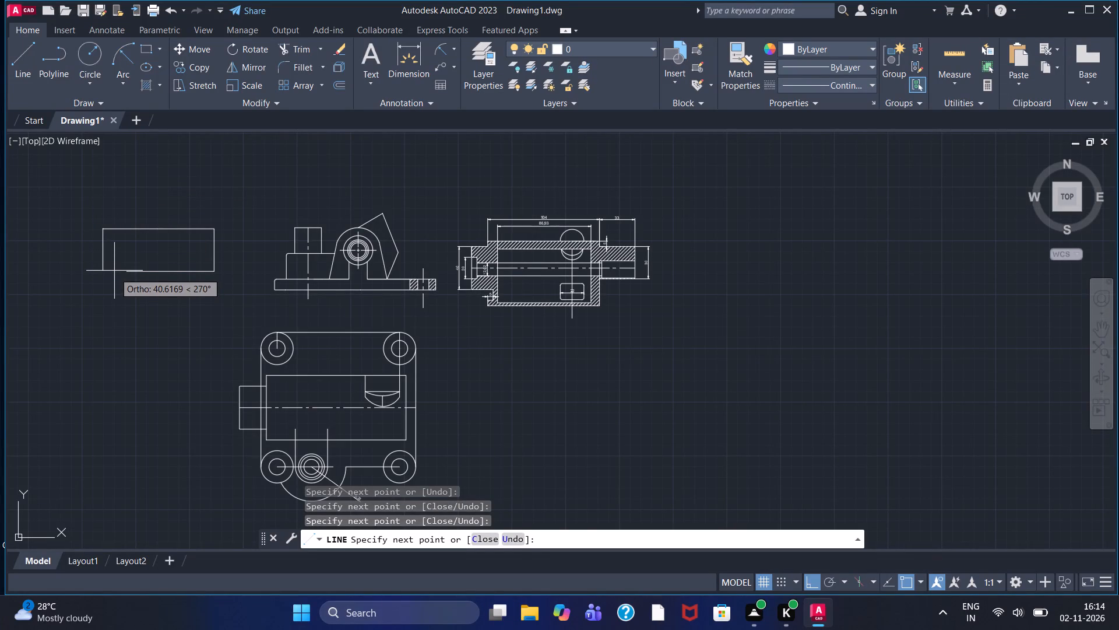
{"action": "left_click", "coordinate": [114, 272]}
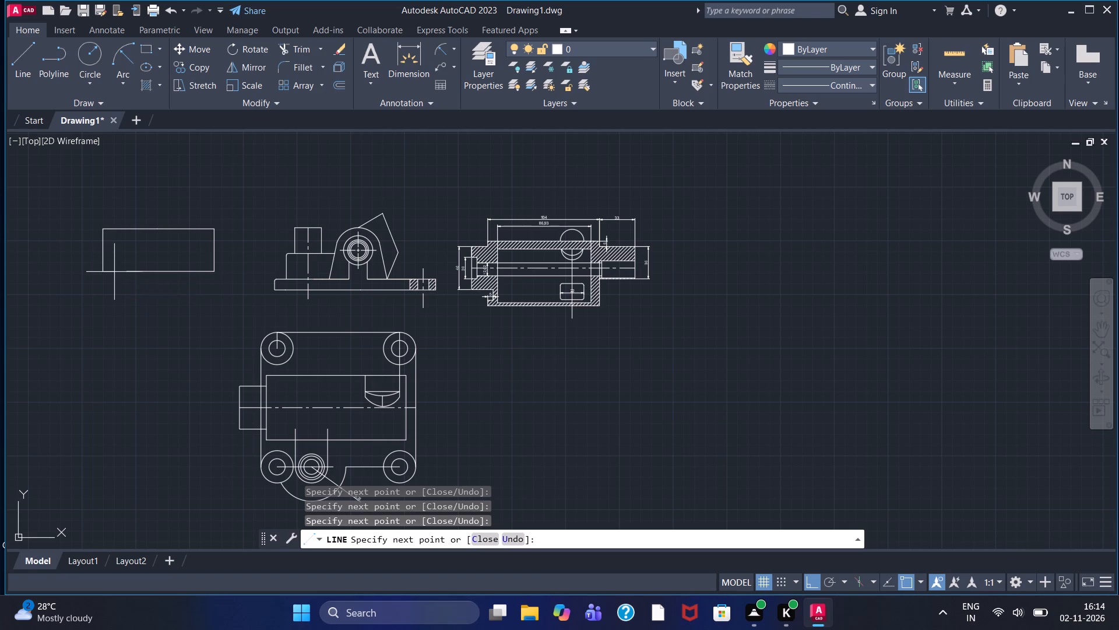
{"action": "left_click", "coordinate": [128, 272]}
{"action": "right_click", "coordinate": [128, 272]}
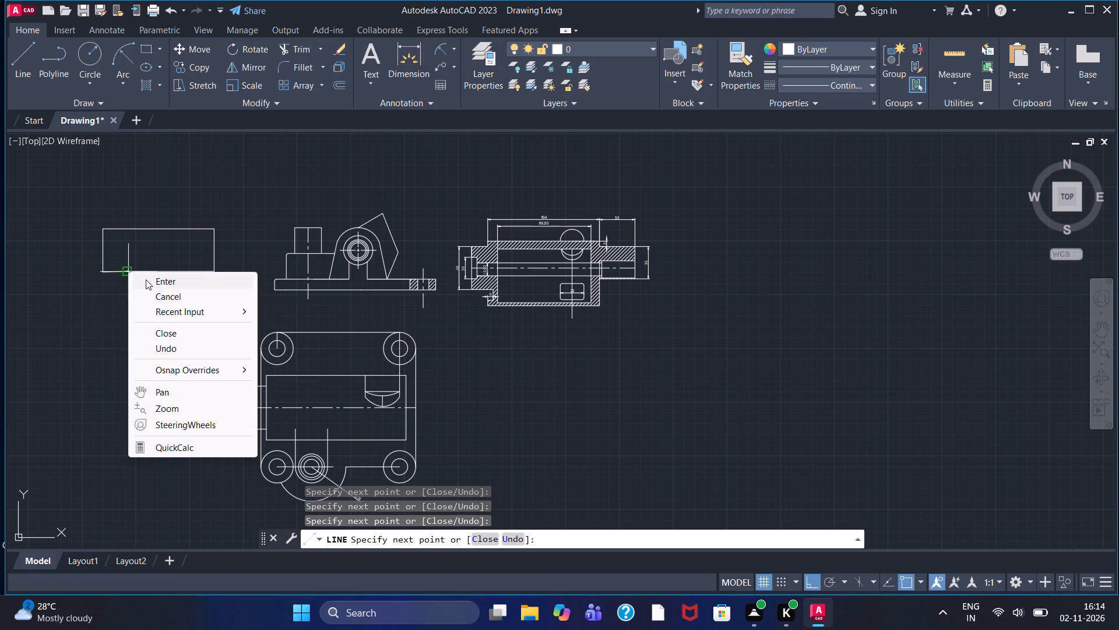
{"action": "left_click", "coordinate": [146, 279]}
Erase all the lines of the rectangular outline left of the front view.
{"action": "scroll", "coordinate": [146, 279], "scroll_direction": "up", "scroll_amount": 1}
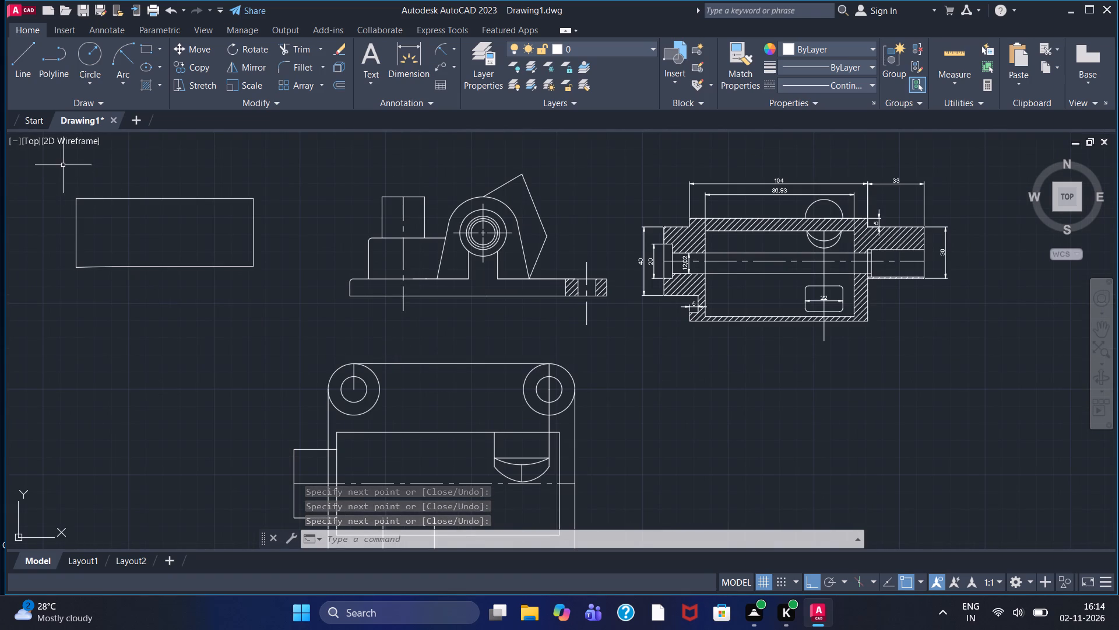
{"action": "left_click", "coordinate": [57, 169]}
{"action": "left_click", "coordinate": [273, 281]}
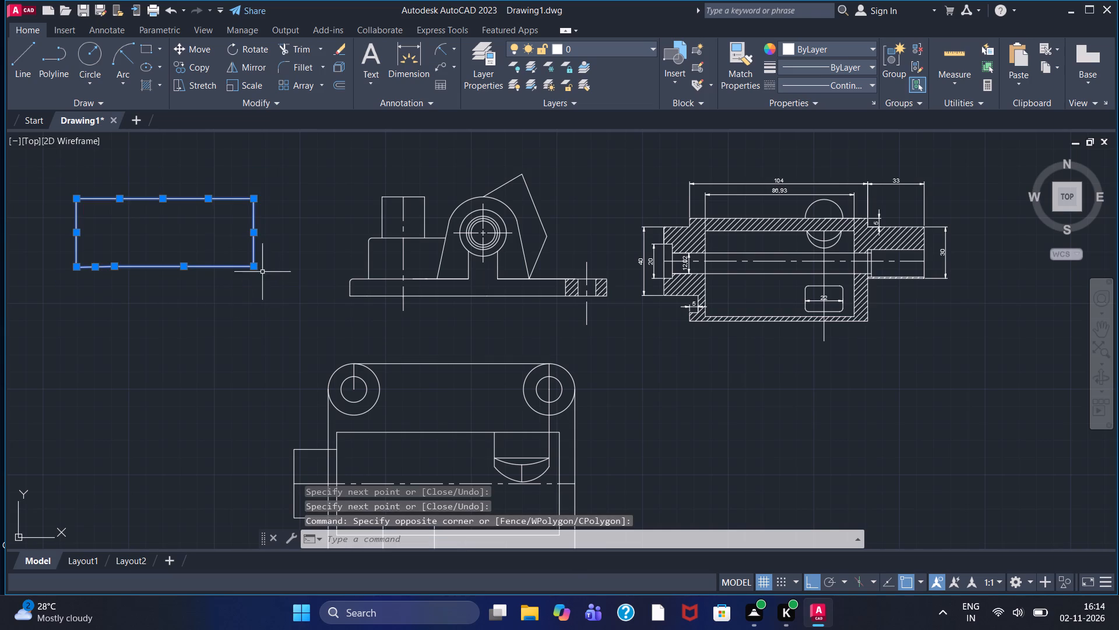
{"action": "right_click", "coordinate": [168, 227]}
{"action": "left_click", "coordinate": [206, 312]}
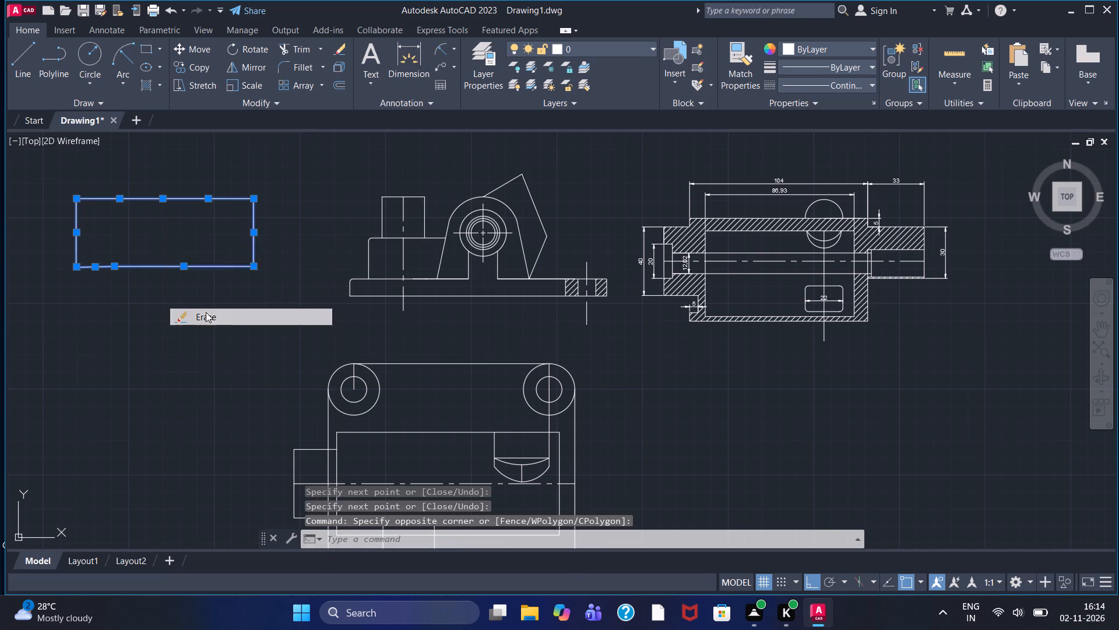
Examine the three views, then the hatched section's bore, rounded slot and dimensions close up.
{"action": "scroll", "coordinate": [223, 267], "scroll_direction": "down", "scroll_amount": 1}
{"action": "scroll", "coordinate": [226, 258], "scroll_direction": "up", "scroll_amount": 1}
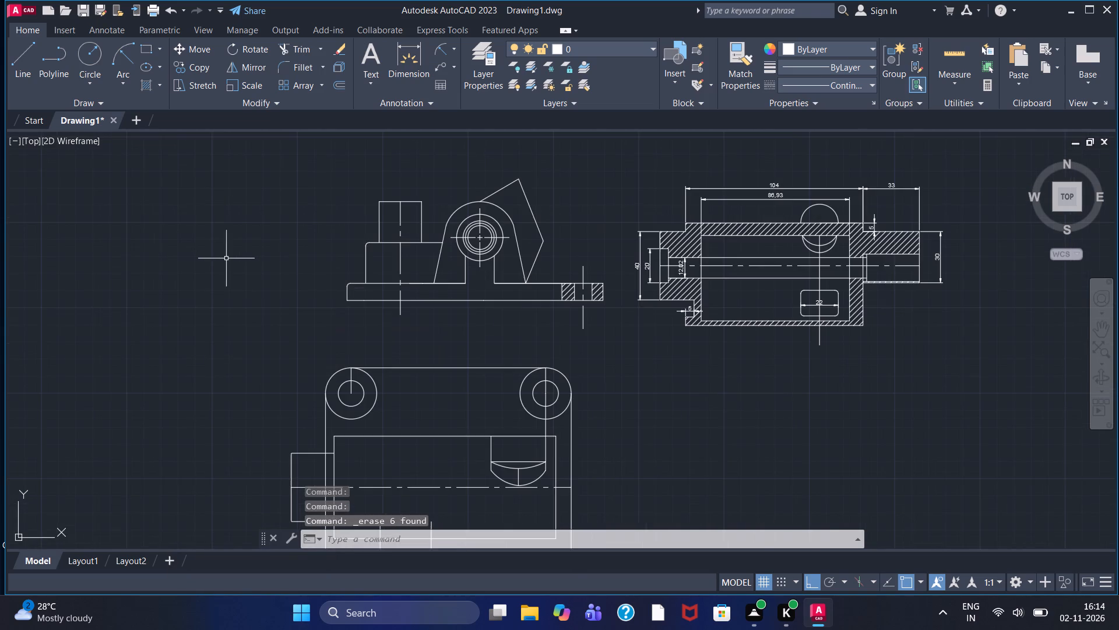
{"action": "scroll", "coordinate": [265, 269], "scroll_direction": "down", "scroll_amount": 1}
{"action": "middle_click_drag", "start_coordinate": [259, 265], "coordinate": [165, 204]}
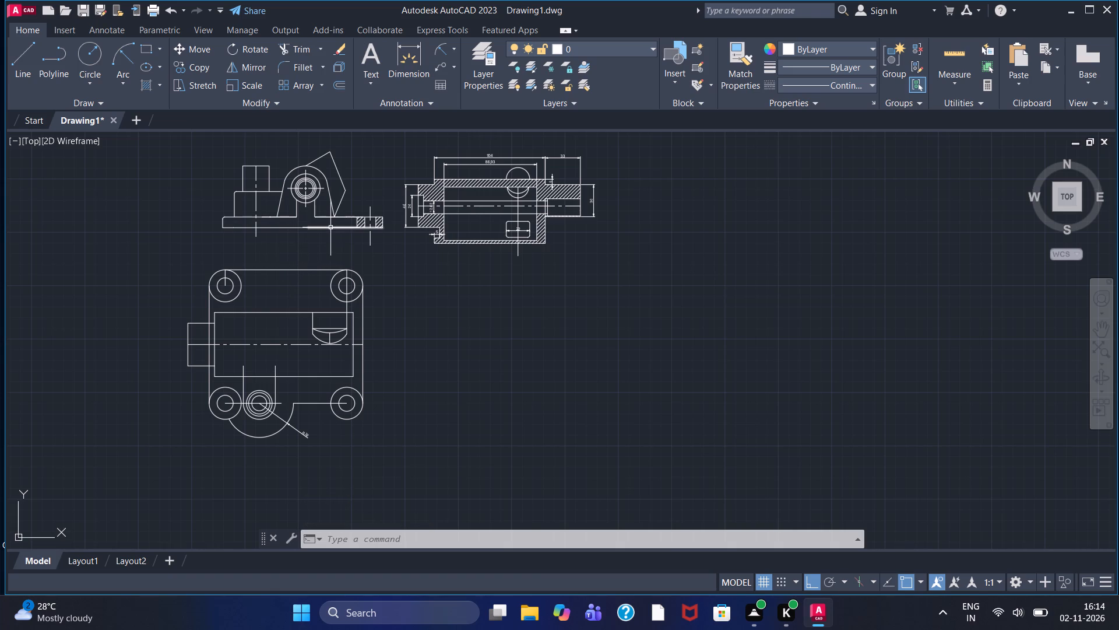
{"action": "scroll", "coordinate": [413, 204], "scroll_direction": "up", "scroll_amount": 1}
{"action": "scroll", "coordinate": [402, 213], "scroll_direction": "down", "scroll_amount": 1}
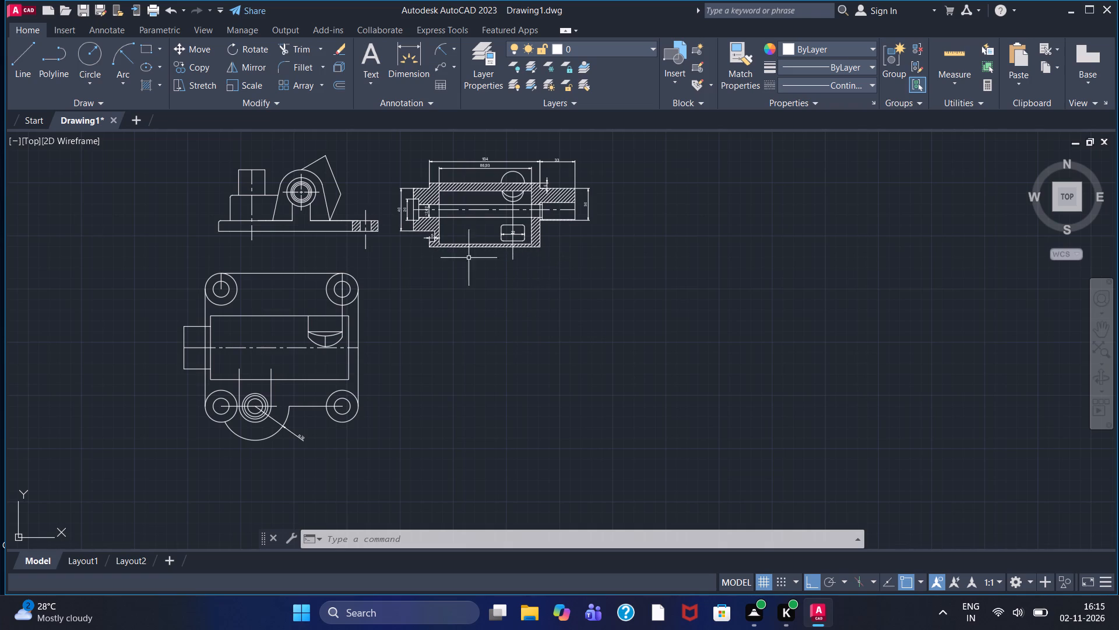
{"action": "scroll", "coordinate": [500, 201], "scroll_direction": "up", "scroll_amount": 2}
{"action": "scroll", "coordinate": [472, 233], "scroll_direction": "down", "scroll_amount": 2}
{"action": "middle_click_drag", "start_coordinate": [449, 247], "coordinate": [470, 314]}
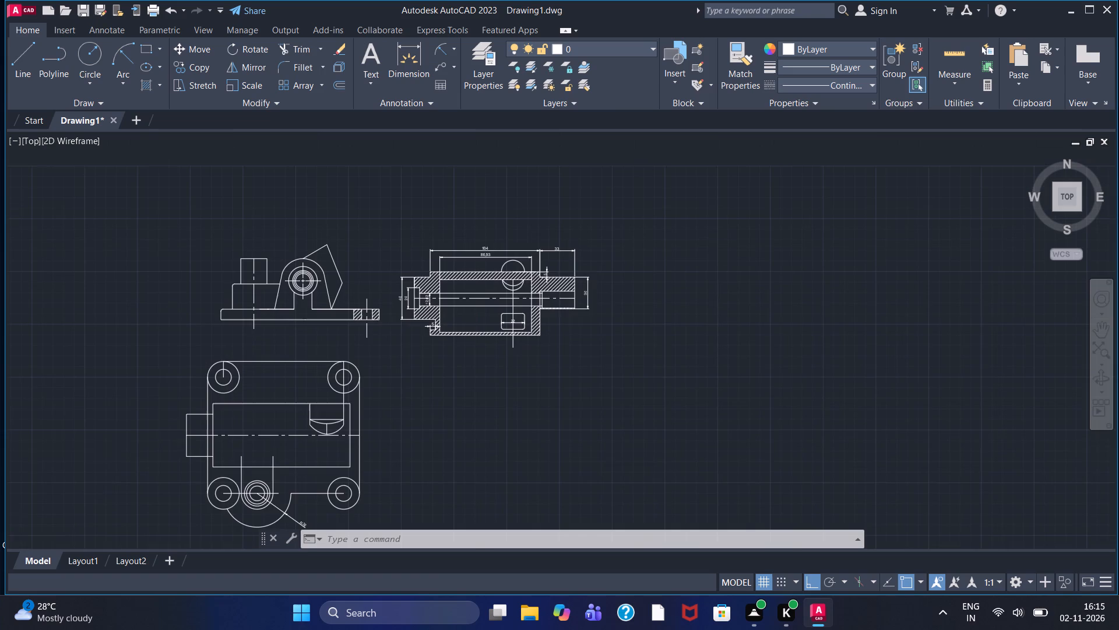
{"action": "scroll", "coordinate": [469, 310], "scroll_direction": "up", "scroll_amount": 4}
{"action": "scroll", "coordinate": [467, 327], "scroll_direction": "down", "scroll_amount": 1}
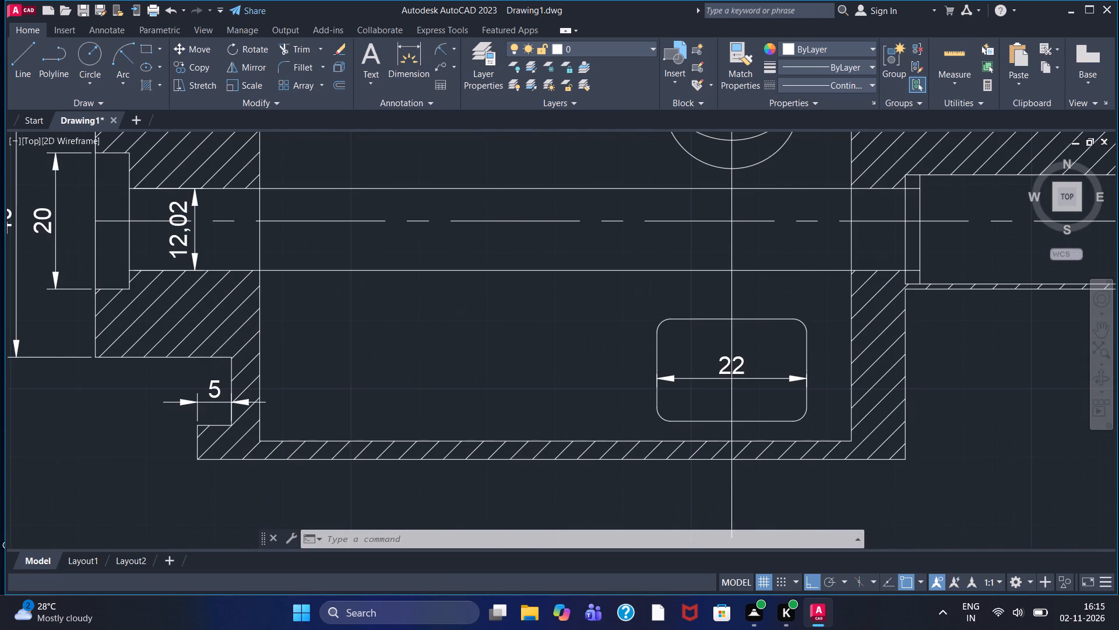
{"action": "scroll", "coordinate": [467, 327], "scroll_direction": "down", "scroll_amount": 1}
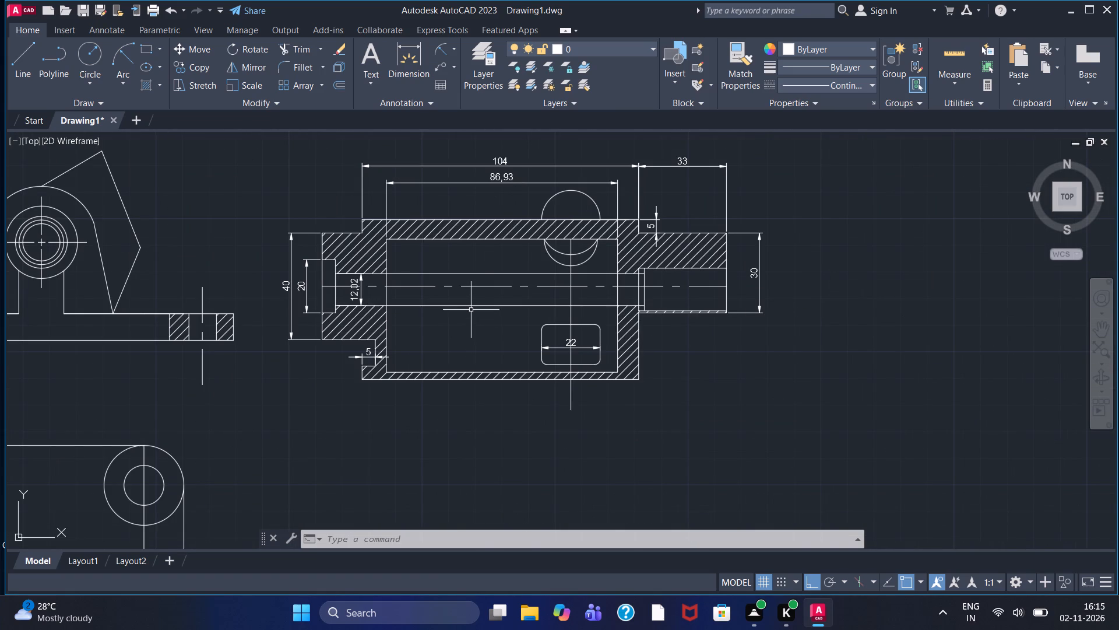
Draw a circle of about 48.7 radius in the empty space right of the hatched section.
{"action": "middle_click_drag", "start_coordinate": [473, 331], "coordinate": [427, 295]}
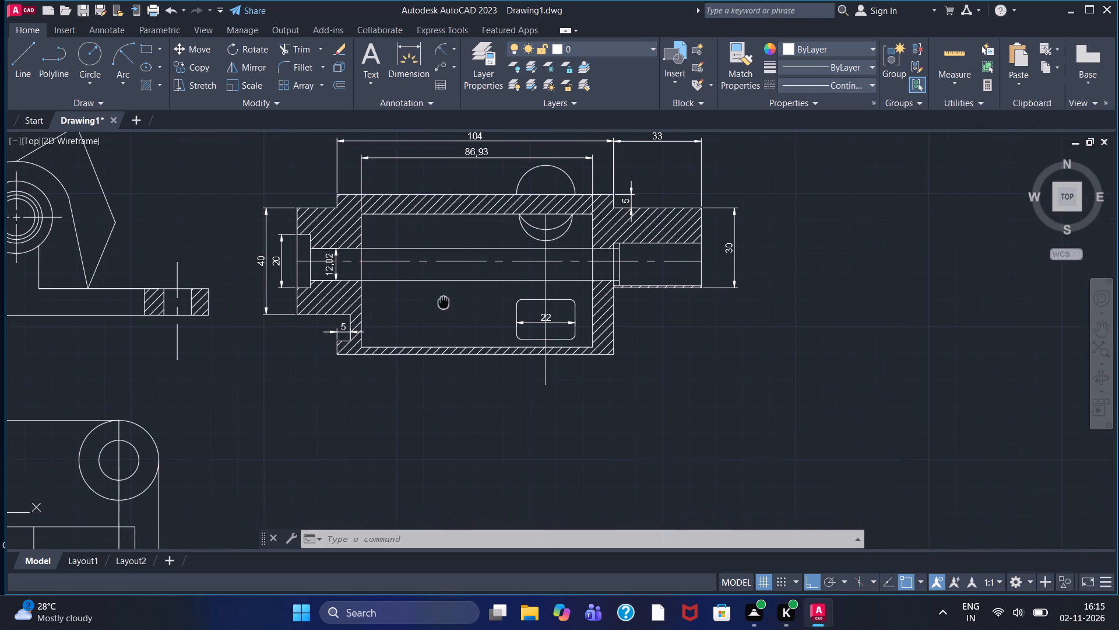
{"action": "middle_click_drag", "start_coordinate": [427, 295], "coordinate": [420, 293]}
{"action": "scroll", "coordinate": [419, 295], "scroll_direction": "down", "scroll_amount": 1}
{"action": "left_click", "coordinate": [89, 55]}
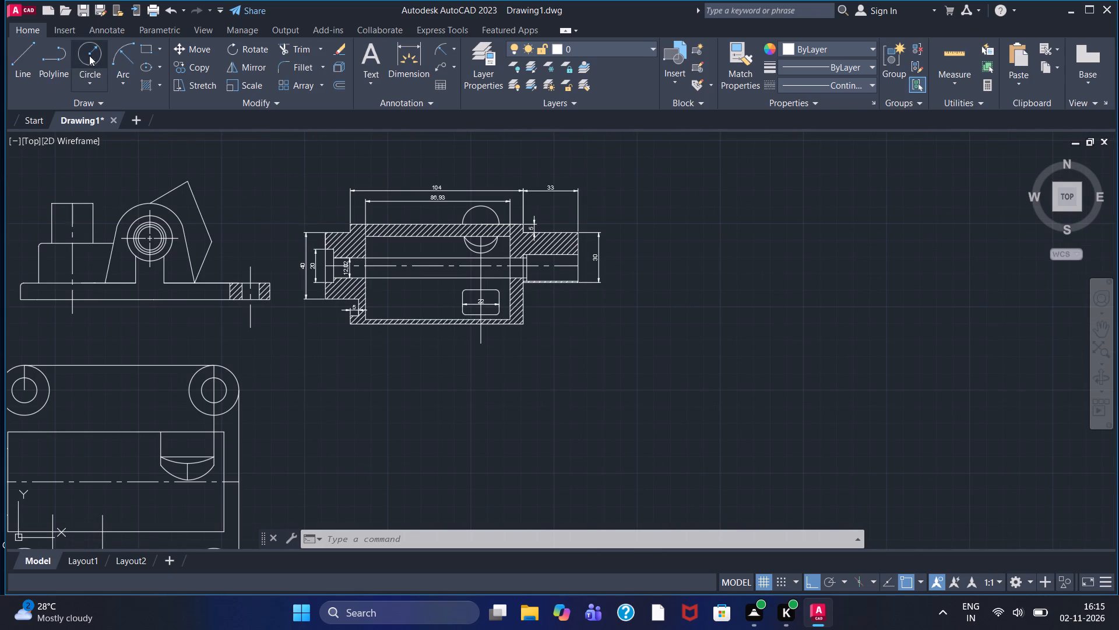
{"action": "left_click", "coordinate": [737, 233]}
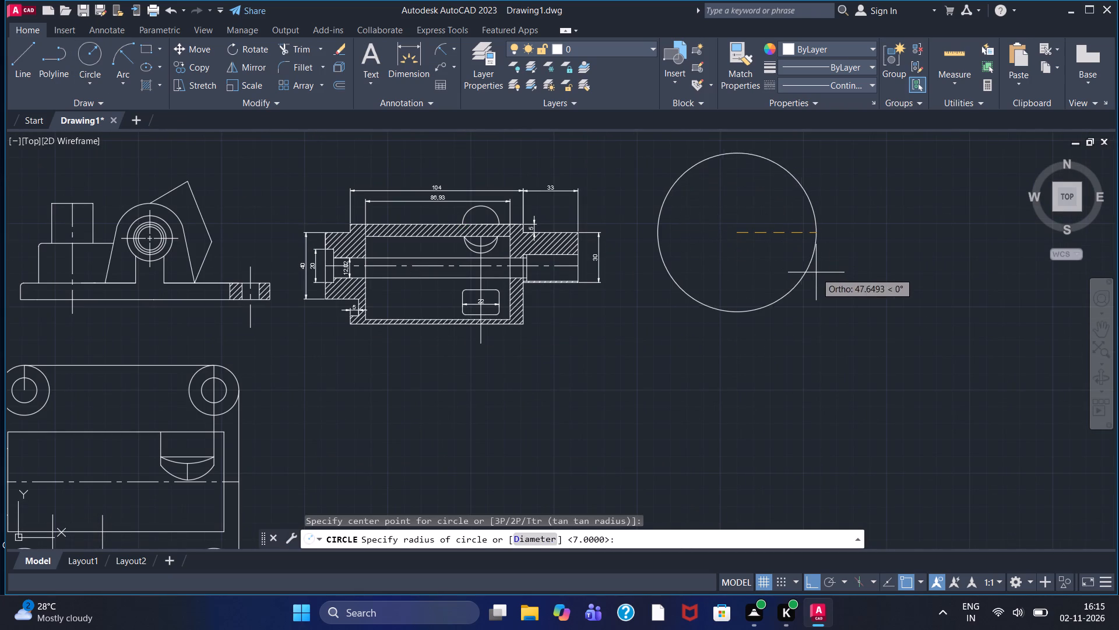
{"action": "left_click_drag", "start_coordinate": [818, 273], "coordinate": [807, 267]}
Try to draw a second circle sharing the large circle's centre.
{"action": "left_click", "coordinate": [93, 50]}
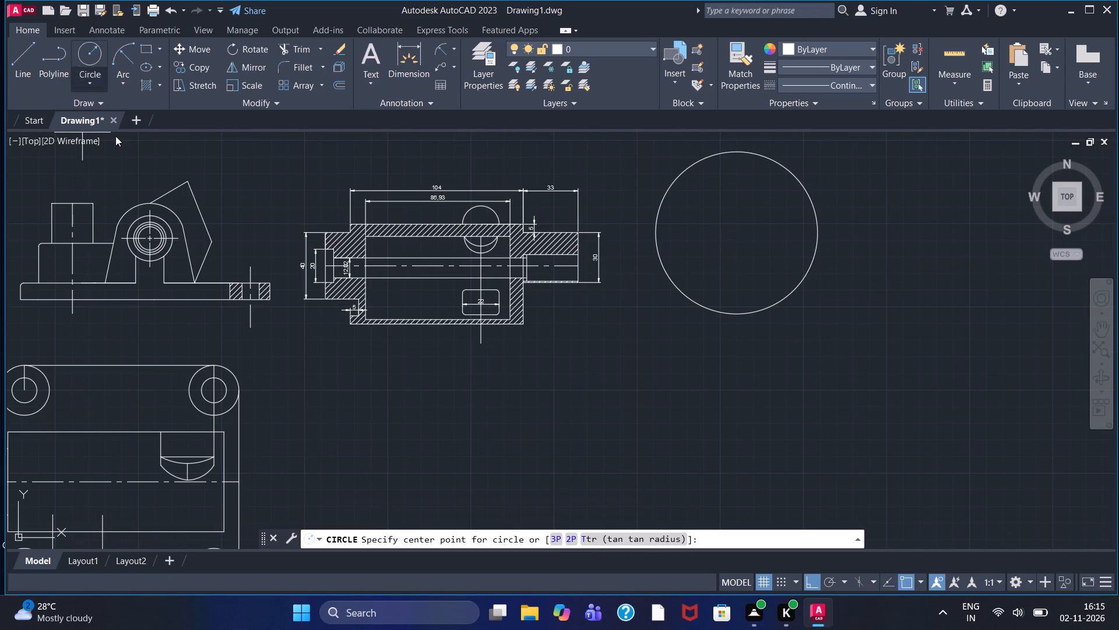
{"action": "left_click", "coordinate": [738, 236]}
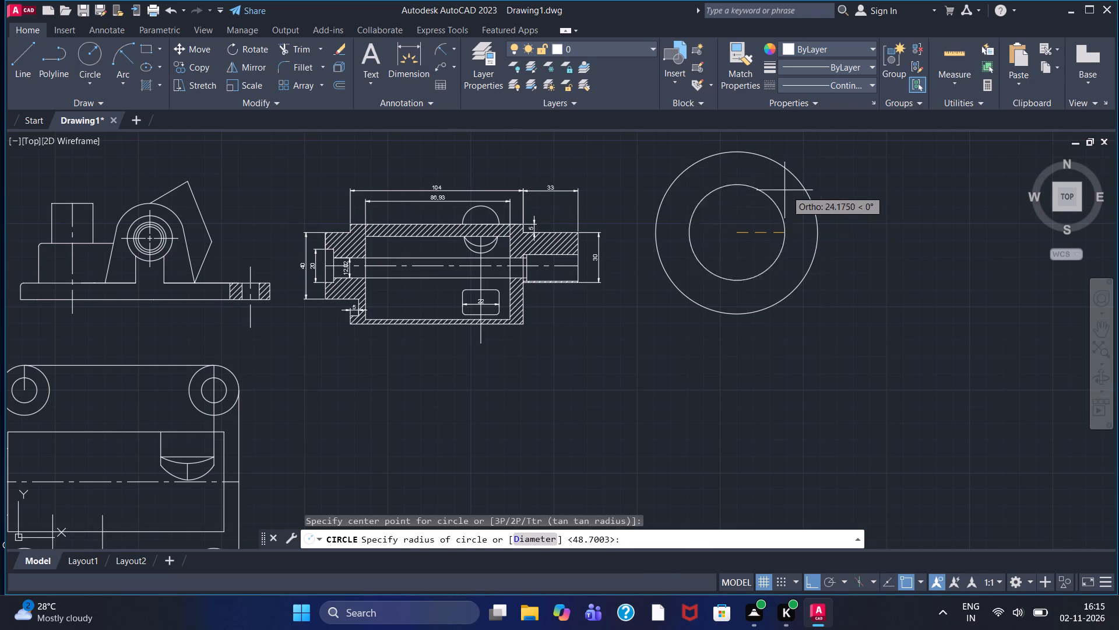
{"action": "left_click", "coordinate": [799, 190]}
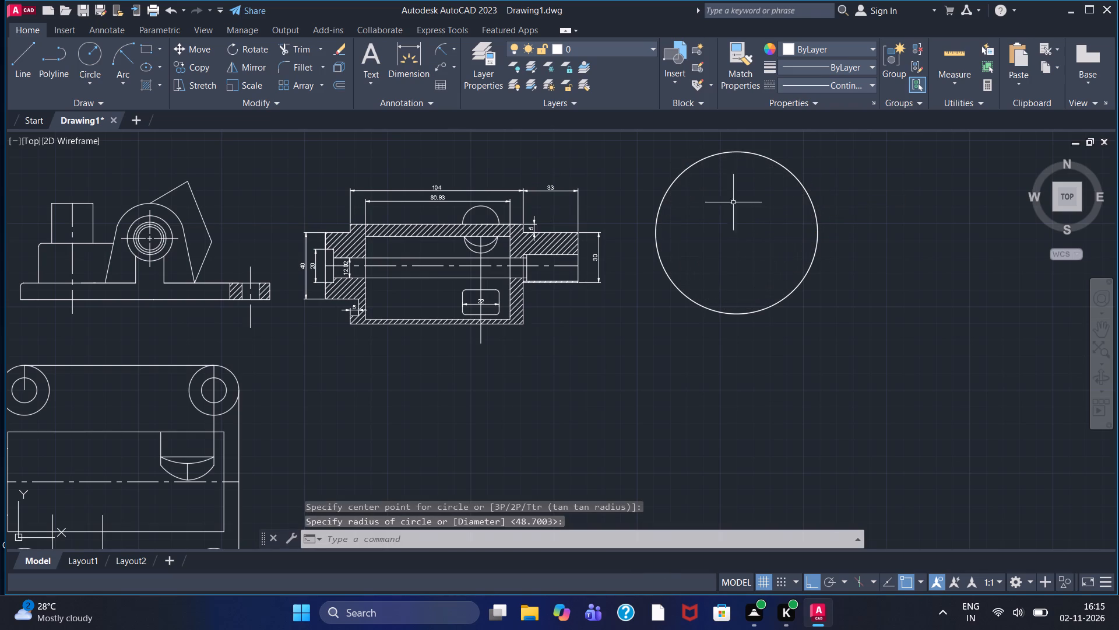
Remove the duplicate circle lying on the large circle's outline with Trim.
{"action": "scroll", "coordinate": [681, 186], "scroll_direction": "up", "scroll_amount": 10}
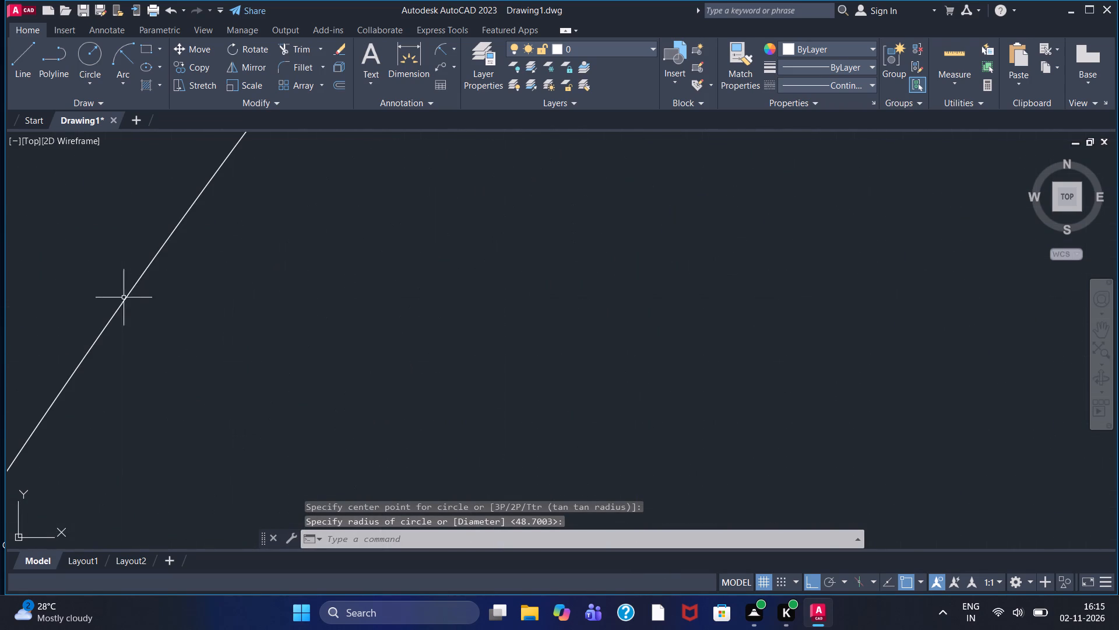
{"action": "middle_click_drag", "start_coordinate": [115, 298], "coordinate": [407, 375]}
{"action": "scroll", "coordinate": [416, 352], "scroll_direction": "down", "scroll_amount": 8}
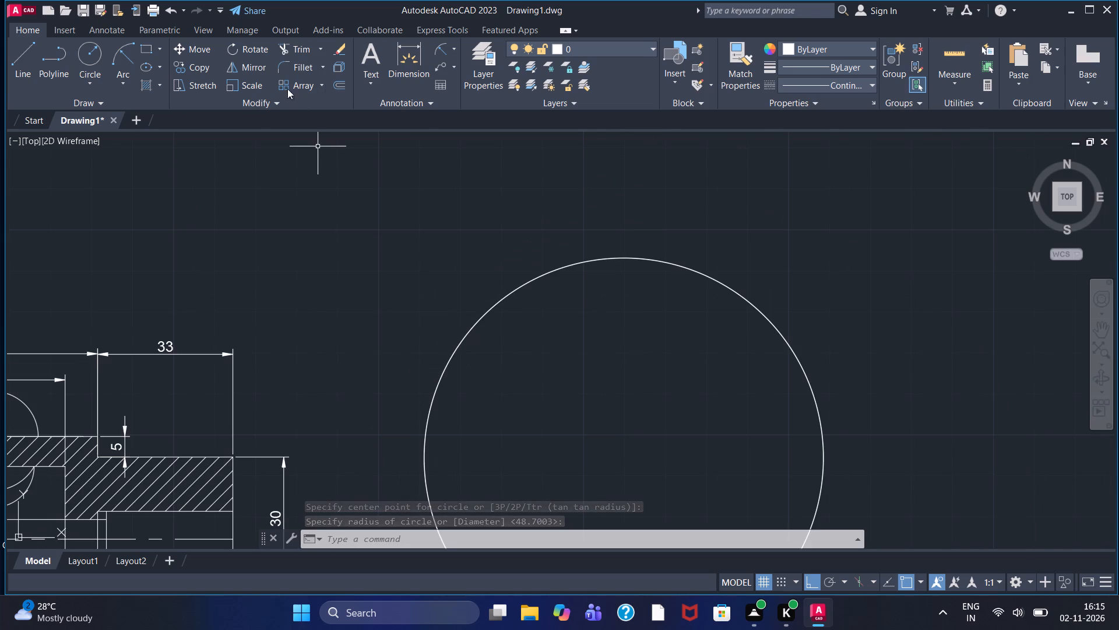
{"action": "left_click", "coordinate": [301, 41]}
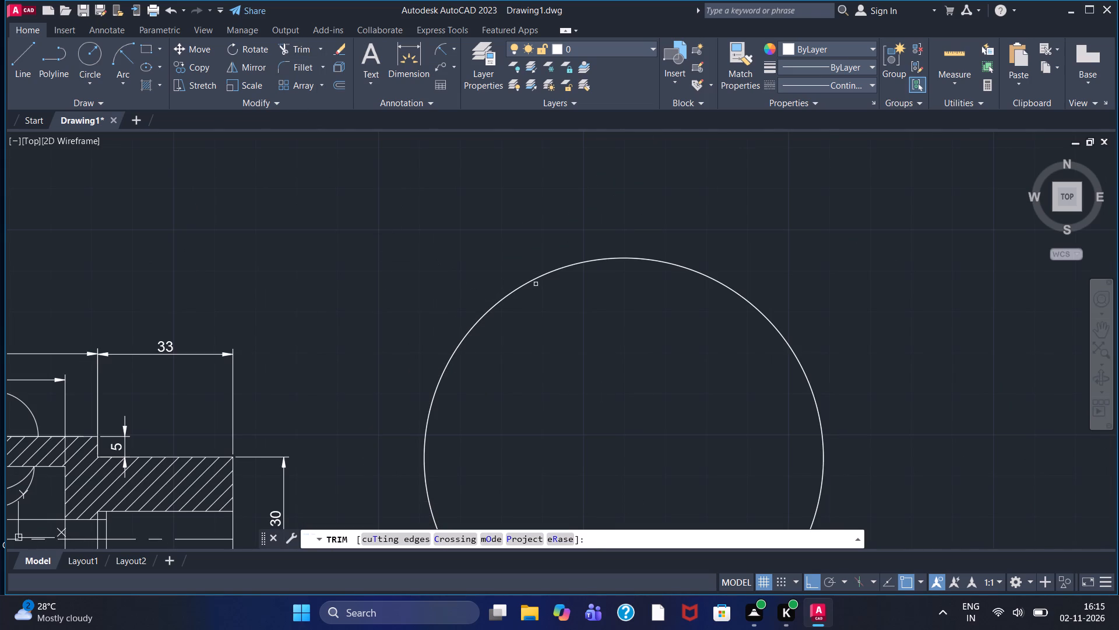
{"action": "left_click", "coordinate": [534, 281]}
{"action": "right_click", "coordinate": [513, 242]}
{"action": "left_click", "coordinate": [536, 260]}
Draw a smaller concentric circle inside the large one, with roughly three-fifths of its radius.
{"action": "scroll", "coordinate": [531, 260], "scroll_direction": "down", "scroll_amount": 1}
{"action": "scroll", "coordinate": [569, 310], "scroll_direction": "down", "scroll_amount": 1}
{"action": "middle_click_drag", "start_coordinate": [566, 293], "coordinate": [508, 215]}
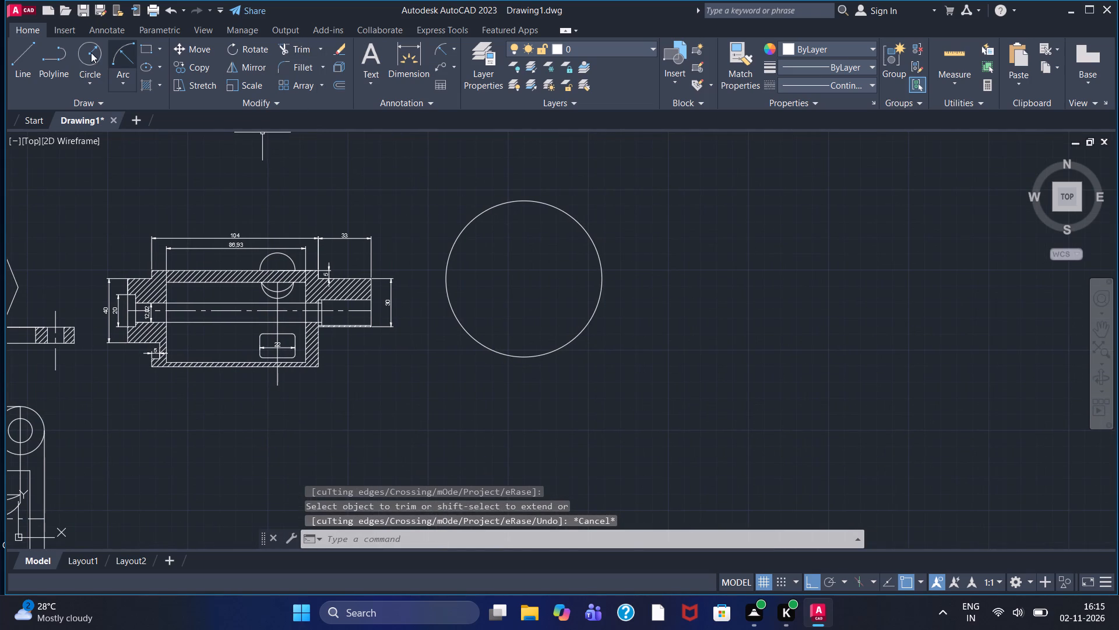
{"action": "left_click", "coordinate": [91, 52]}
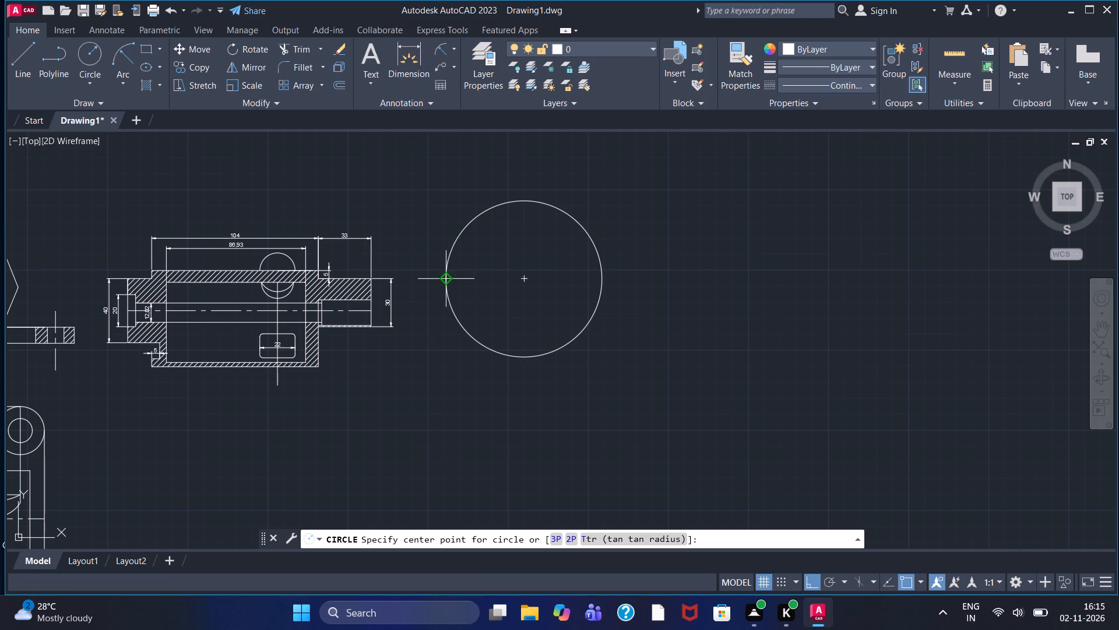
{"action": "left_click", "coordinate": [525, 278]}
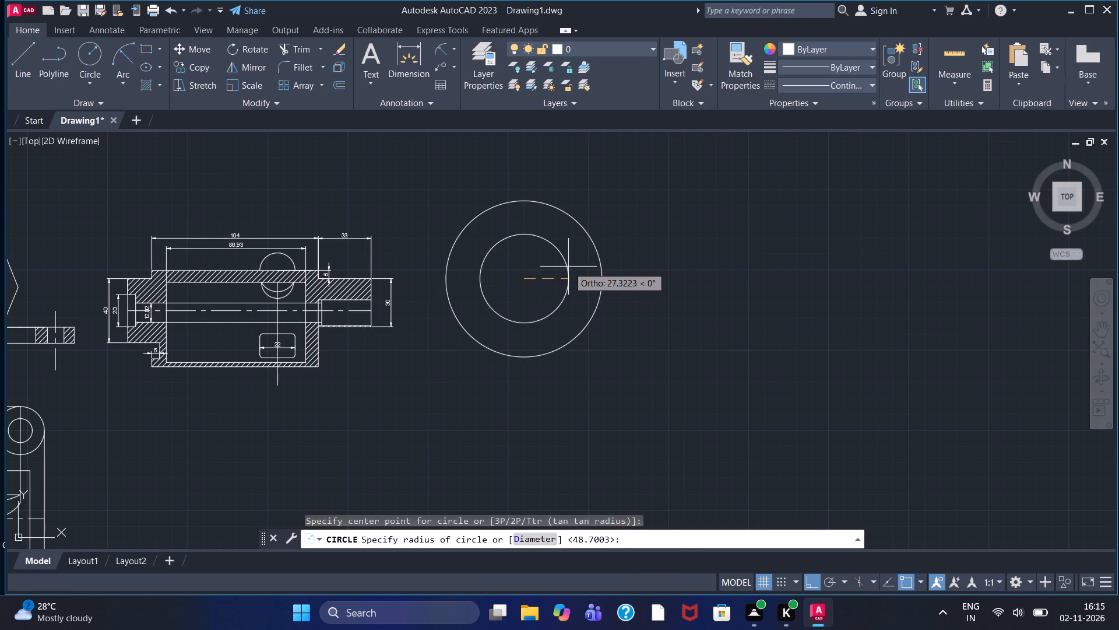
{"action": "left_click", "coordinate": [572, 265]}
Examine the two concentric circles in relation to the hatched section and the other views.
{"action": "scroll", "coordinate": [559, 269], "scroll_direction": "down", "scroll_amount": 1}
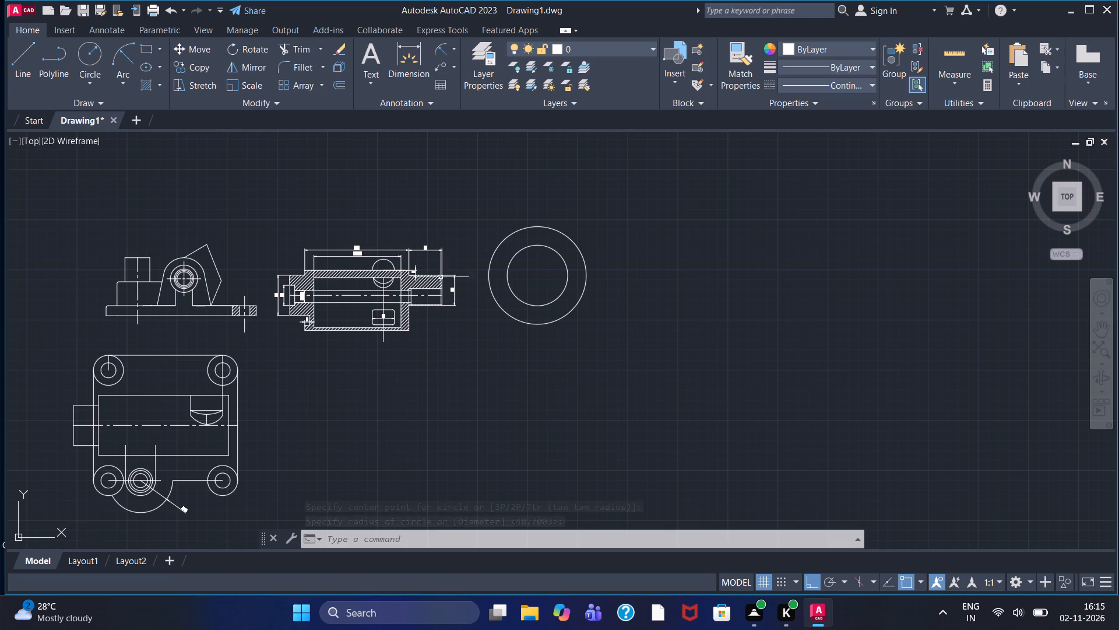
{"action": "scroll", "coordinate": [529, 265], "scroll_direction": "up", "scroll_amount": 3}
{"action": "scroll", "coordinate": [529, 265], "scroll_direction": "down", "scroll_amount": 2}
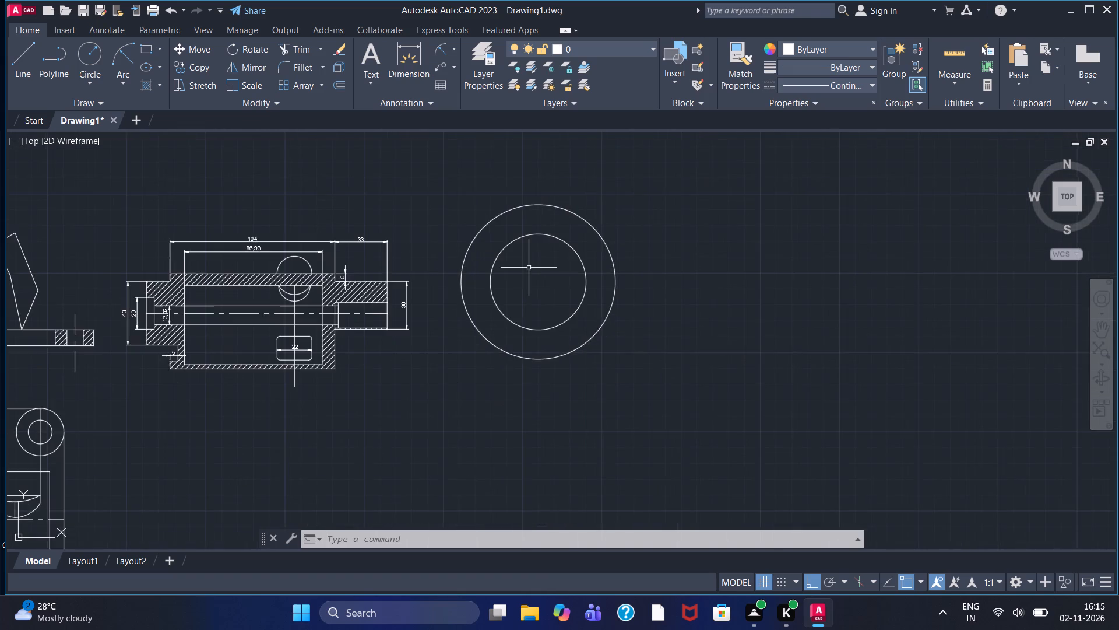
{"action": "scroll", "coordinate": [529, 268], "scroll_direction": "down", "scroll_amount": 1}
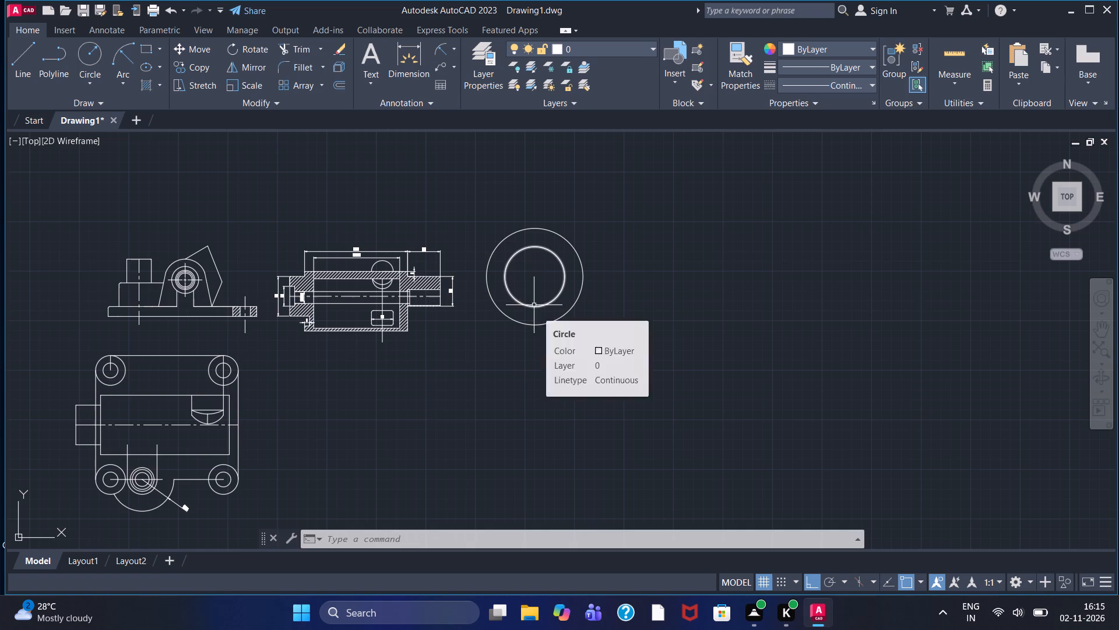
{"action": "scroll", "coordinate": [520, 279], "scroll_direction": "up", "scroll_amount": 1}
{"action": "middle_click_drag", "start_coordinate": [543, 277], "coordinate": [628, 267]}
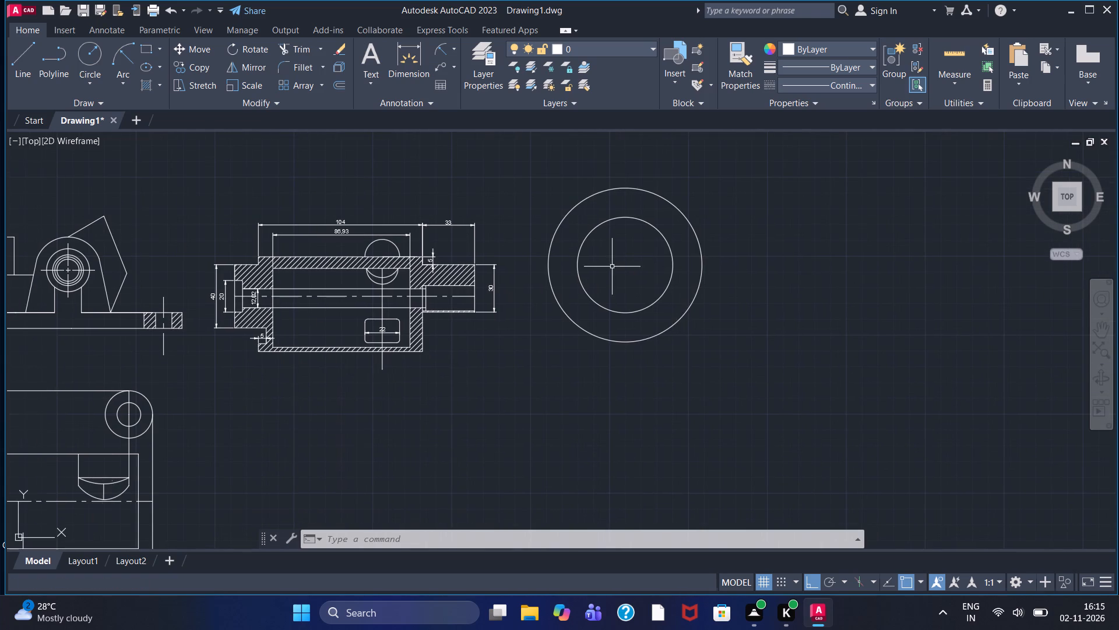
{"action": "scroll", "coordinate": [611, 270], "scroll_direction": "down", "scroll_amount": 1}
{"action": "scroll", "coordinate": [618, 274], "scroll_direction": "up", "scroll_amount": 1}
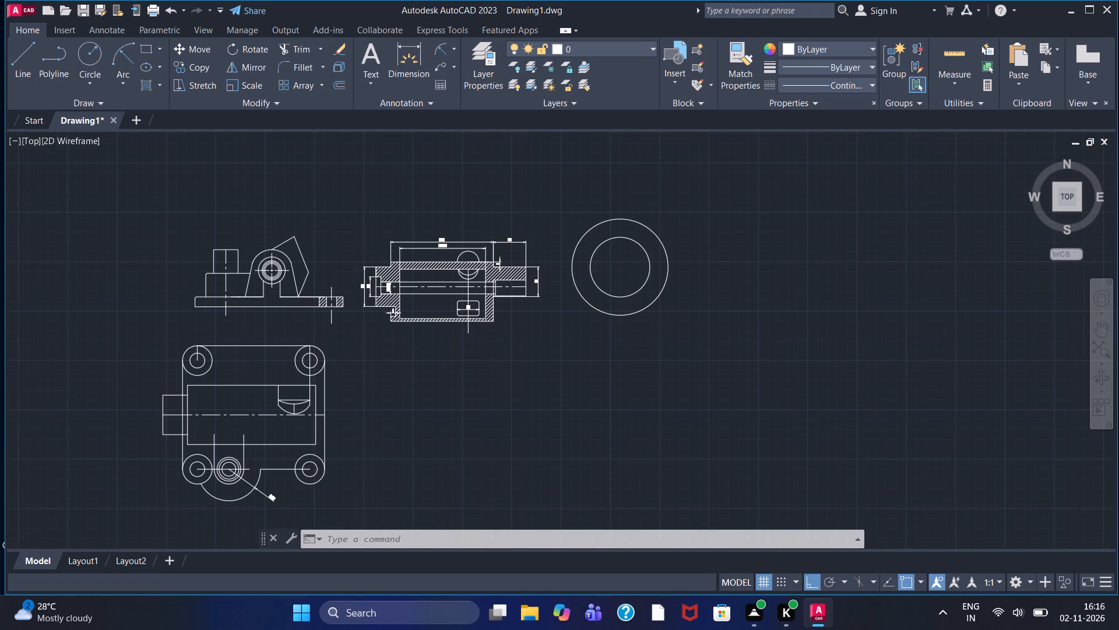
{"action": "scroll", "coordinate": [617, 274], "scroll_direction": "down", "scroll_amount": 1}
{"action": "scroll", "coordinate": [616, 275], "scroll_direction": "up", "scroll_amount": 2}
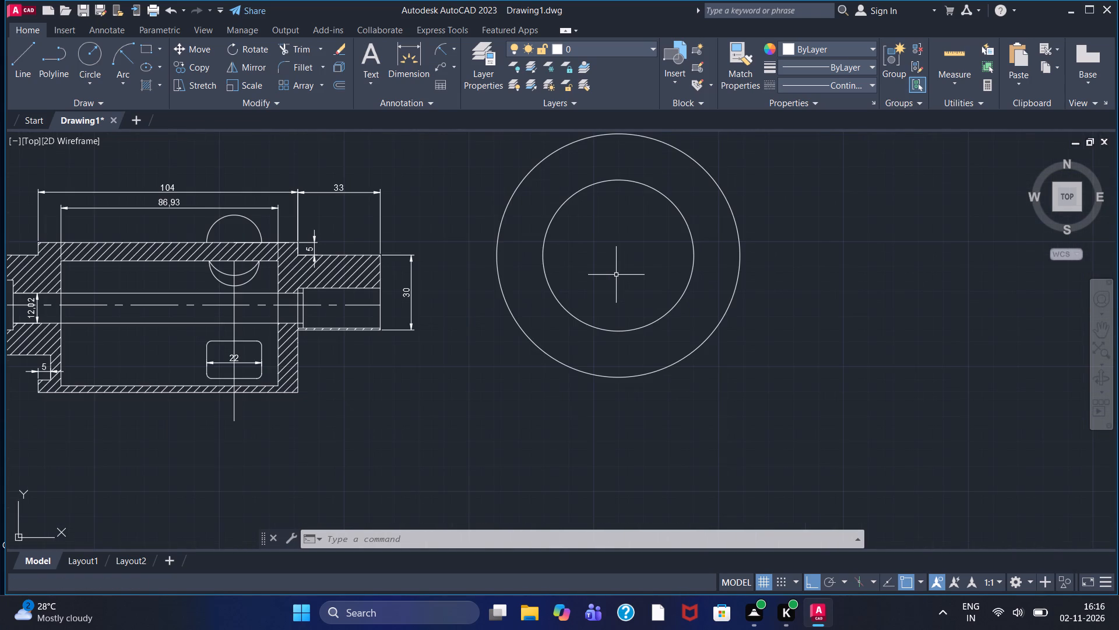
{"action": "middle_click_drag", "start_coordinate": [625, 286], "coordinate": [624, 320]}
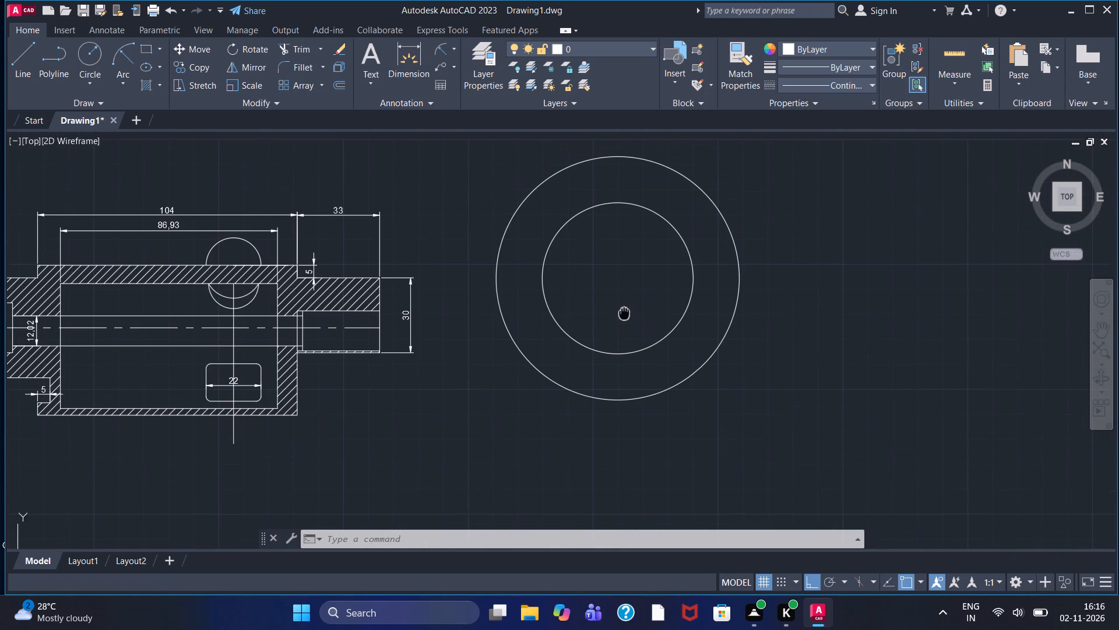
{"action": "middle_click_drag", "start_coordinate": [624, 320], "coordinate": [590, 319]}
{"action": "scroll", "coordinate": [588, 307], "scroll_direction": "up", "scroll_amount": 2}
{"action": "scroll", "coordinate": [588, 307], "scroll_direction": "down", "scroll_amount": 2}
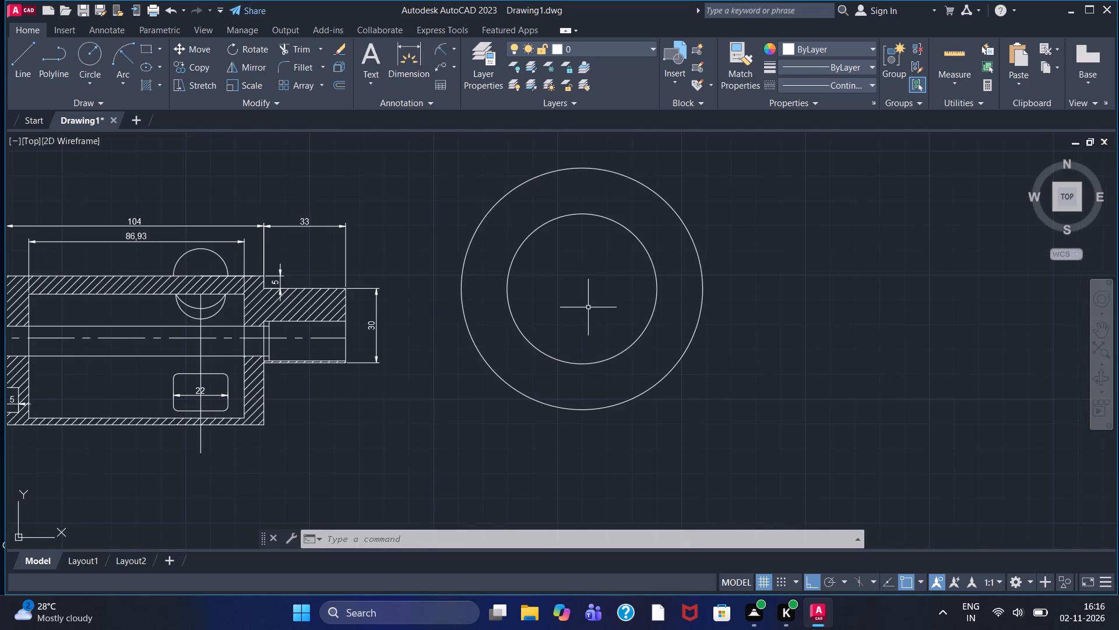
{"action": "middle_click_drag", "start_coordinate": [588, 307], "coordinate": [629, 300]}
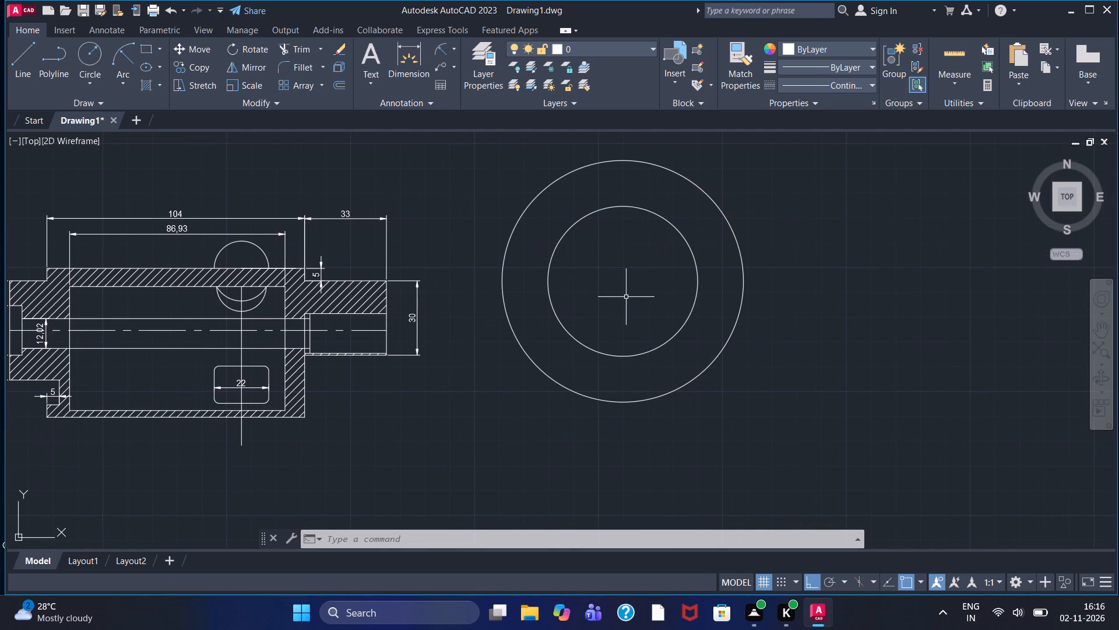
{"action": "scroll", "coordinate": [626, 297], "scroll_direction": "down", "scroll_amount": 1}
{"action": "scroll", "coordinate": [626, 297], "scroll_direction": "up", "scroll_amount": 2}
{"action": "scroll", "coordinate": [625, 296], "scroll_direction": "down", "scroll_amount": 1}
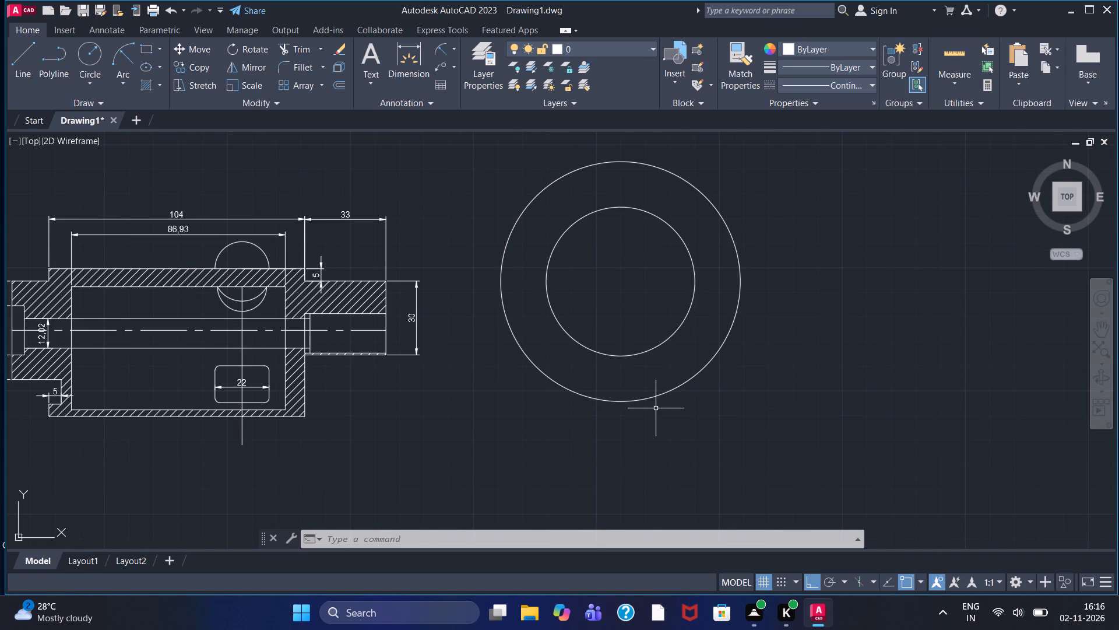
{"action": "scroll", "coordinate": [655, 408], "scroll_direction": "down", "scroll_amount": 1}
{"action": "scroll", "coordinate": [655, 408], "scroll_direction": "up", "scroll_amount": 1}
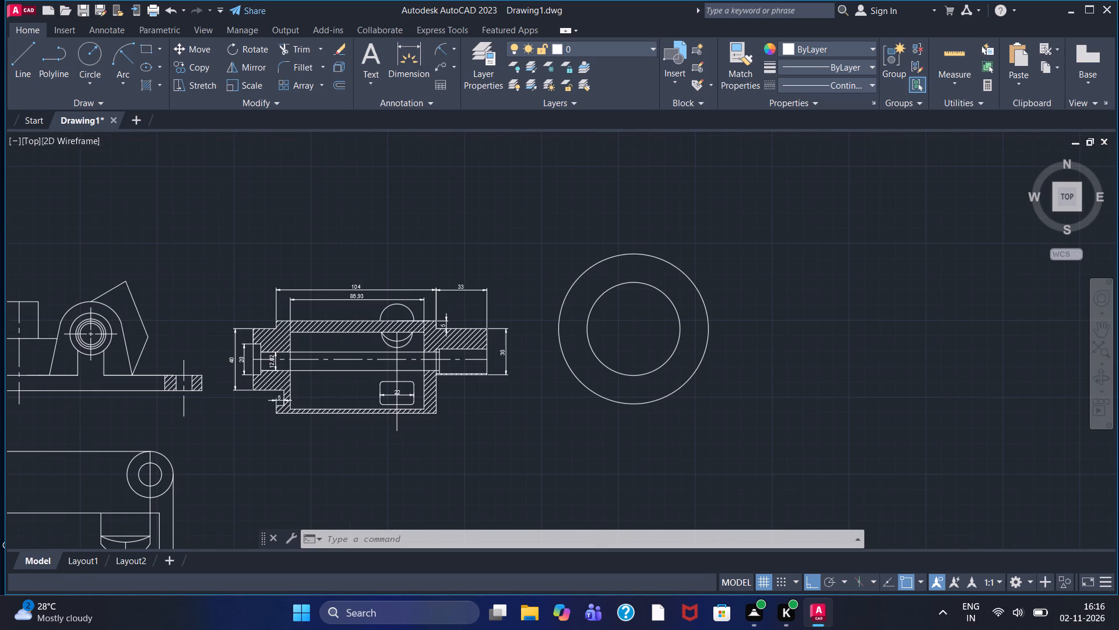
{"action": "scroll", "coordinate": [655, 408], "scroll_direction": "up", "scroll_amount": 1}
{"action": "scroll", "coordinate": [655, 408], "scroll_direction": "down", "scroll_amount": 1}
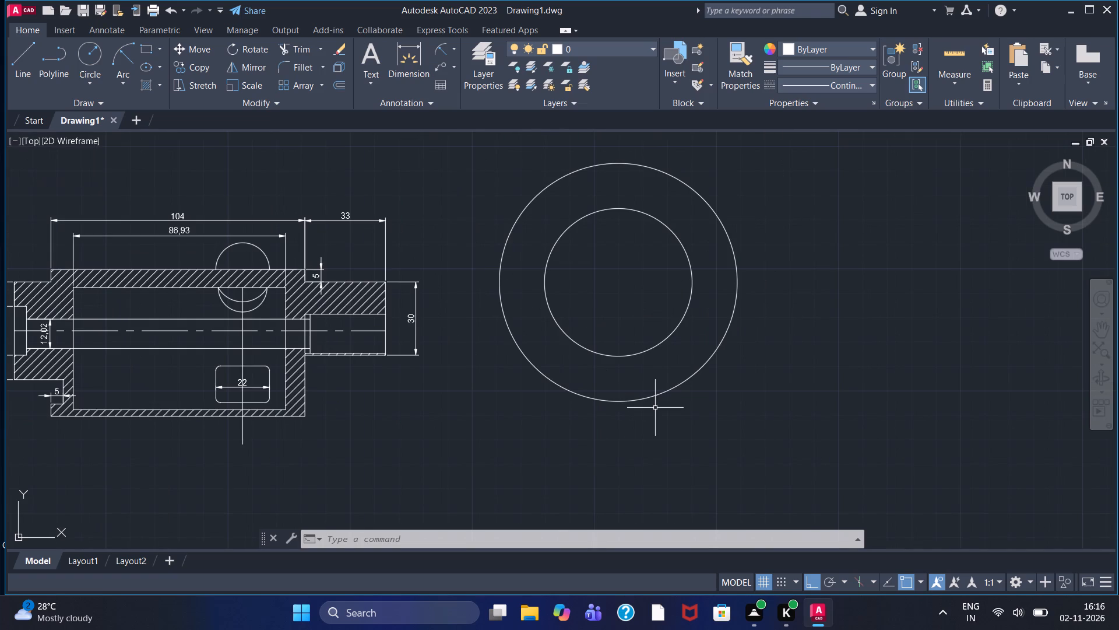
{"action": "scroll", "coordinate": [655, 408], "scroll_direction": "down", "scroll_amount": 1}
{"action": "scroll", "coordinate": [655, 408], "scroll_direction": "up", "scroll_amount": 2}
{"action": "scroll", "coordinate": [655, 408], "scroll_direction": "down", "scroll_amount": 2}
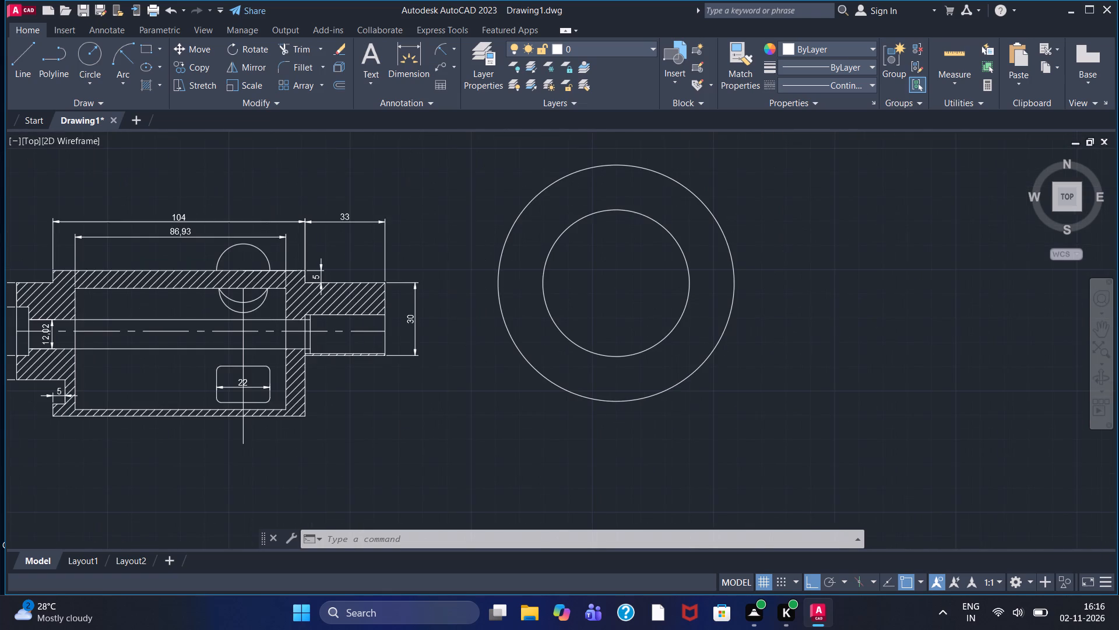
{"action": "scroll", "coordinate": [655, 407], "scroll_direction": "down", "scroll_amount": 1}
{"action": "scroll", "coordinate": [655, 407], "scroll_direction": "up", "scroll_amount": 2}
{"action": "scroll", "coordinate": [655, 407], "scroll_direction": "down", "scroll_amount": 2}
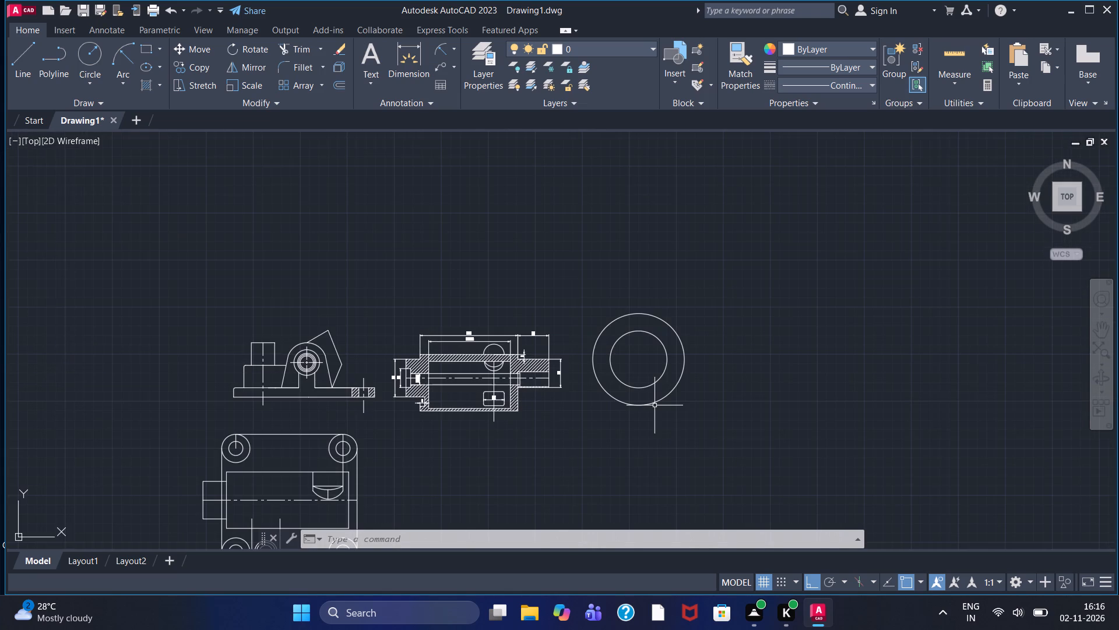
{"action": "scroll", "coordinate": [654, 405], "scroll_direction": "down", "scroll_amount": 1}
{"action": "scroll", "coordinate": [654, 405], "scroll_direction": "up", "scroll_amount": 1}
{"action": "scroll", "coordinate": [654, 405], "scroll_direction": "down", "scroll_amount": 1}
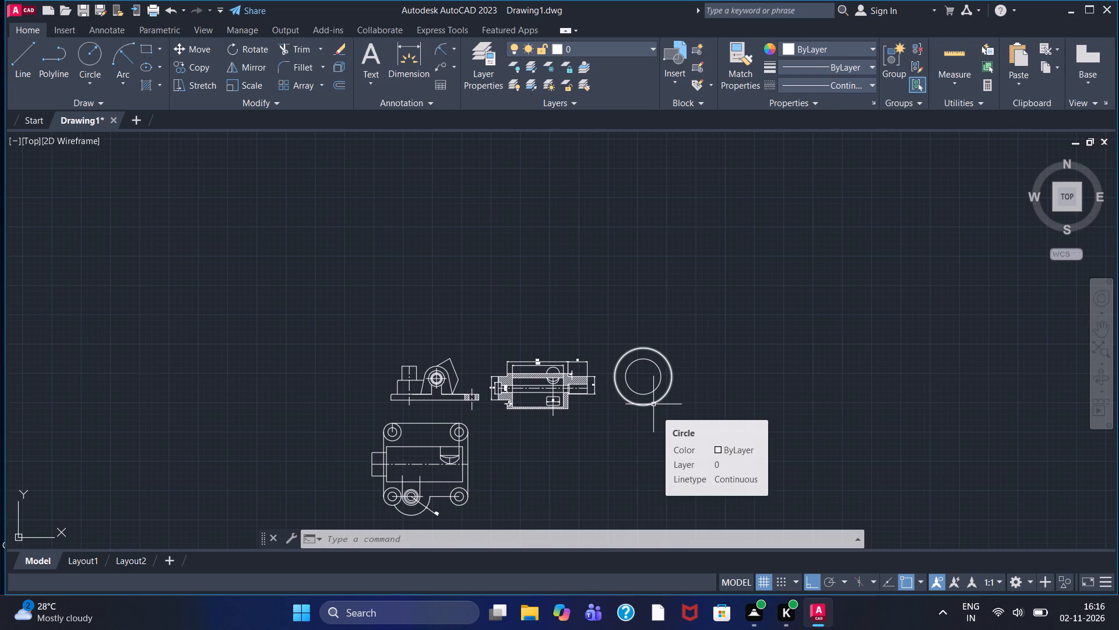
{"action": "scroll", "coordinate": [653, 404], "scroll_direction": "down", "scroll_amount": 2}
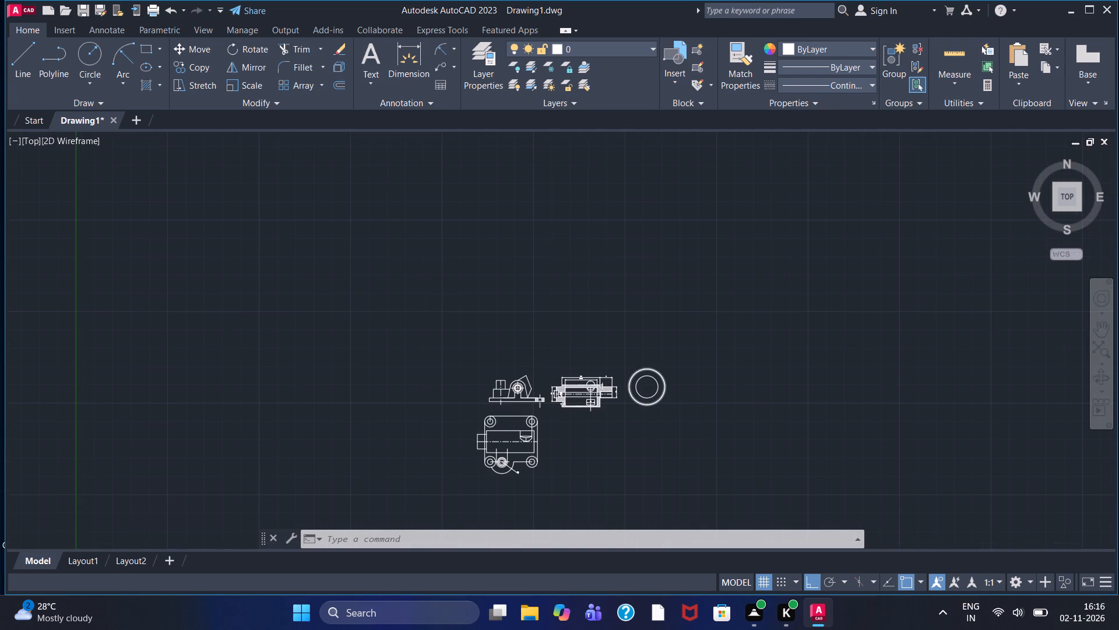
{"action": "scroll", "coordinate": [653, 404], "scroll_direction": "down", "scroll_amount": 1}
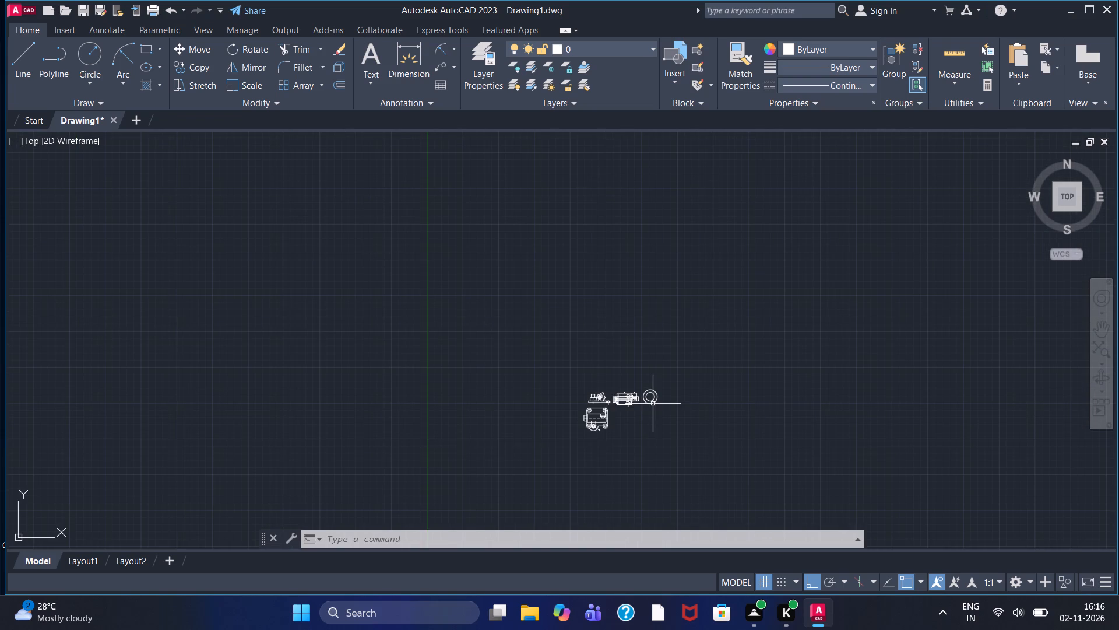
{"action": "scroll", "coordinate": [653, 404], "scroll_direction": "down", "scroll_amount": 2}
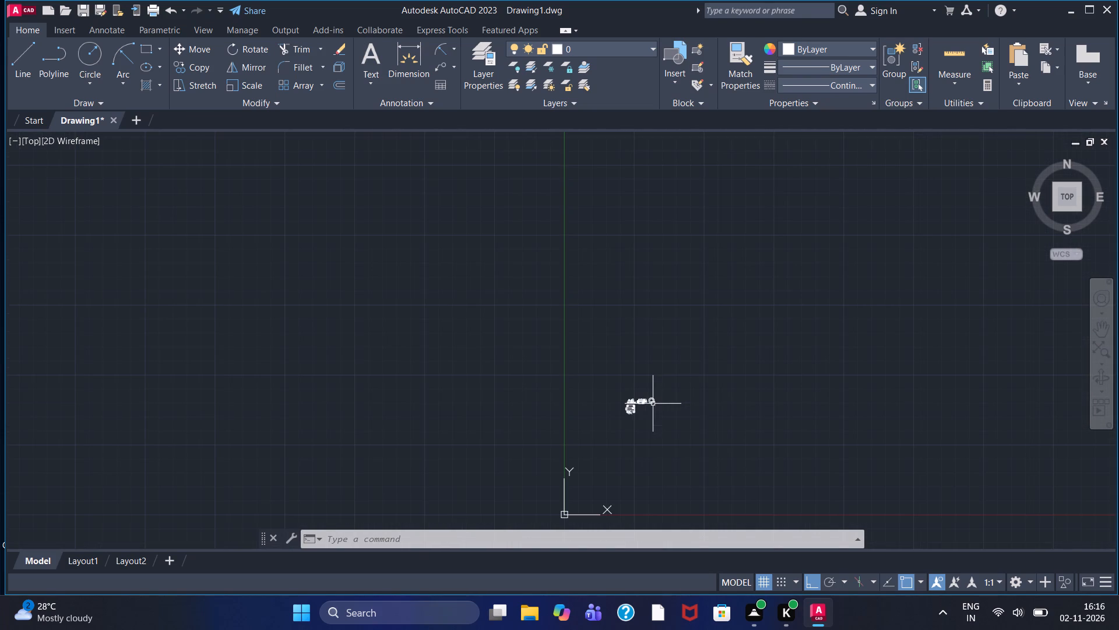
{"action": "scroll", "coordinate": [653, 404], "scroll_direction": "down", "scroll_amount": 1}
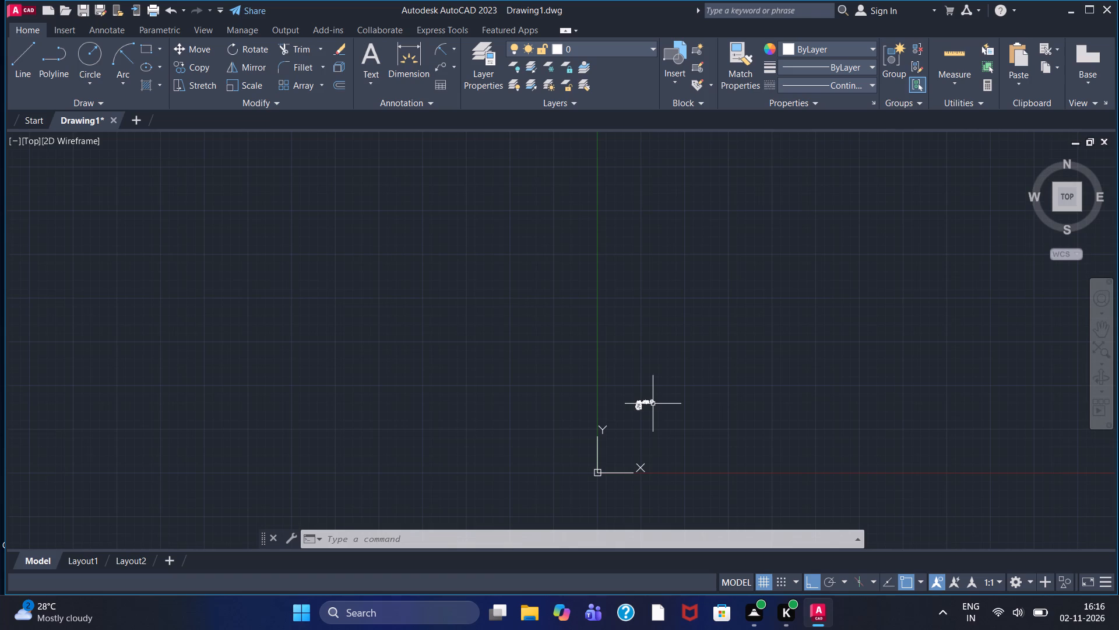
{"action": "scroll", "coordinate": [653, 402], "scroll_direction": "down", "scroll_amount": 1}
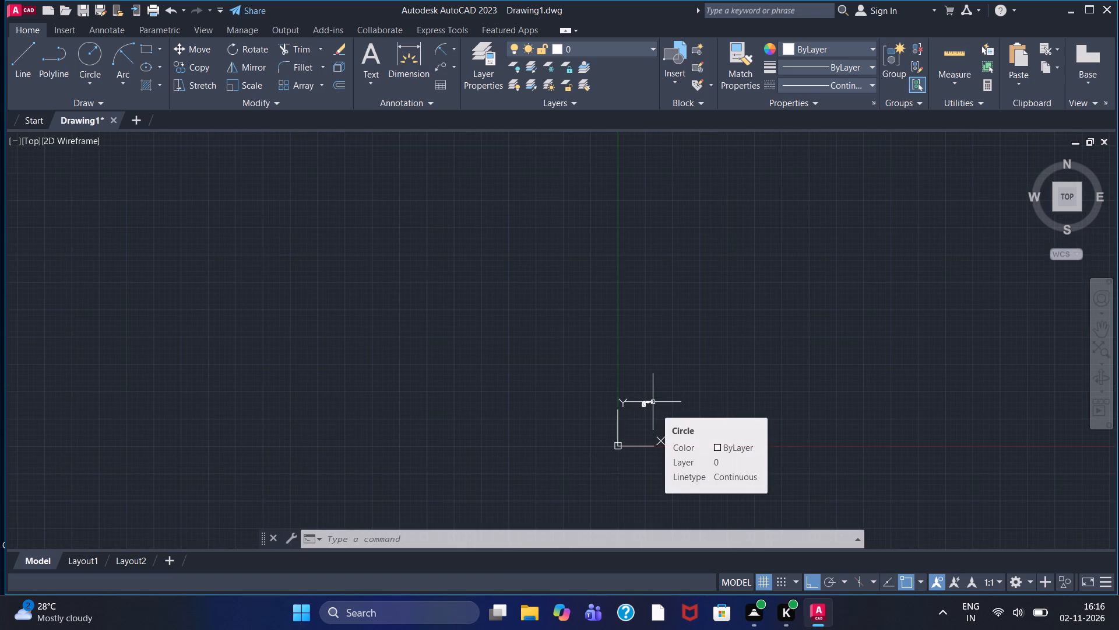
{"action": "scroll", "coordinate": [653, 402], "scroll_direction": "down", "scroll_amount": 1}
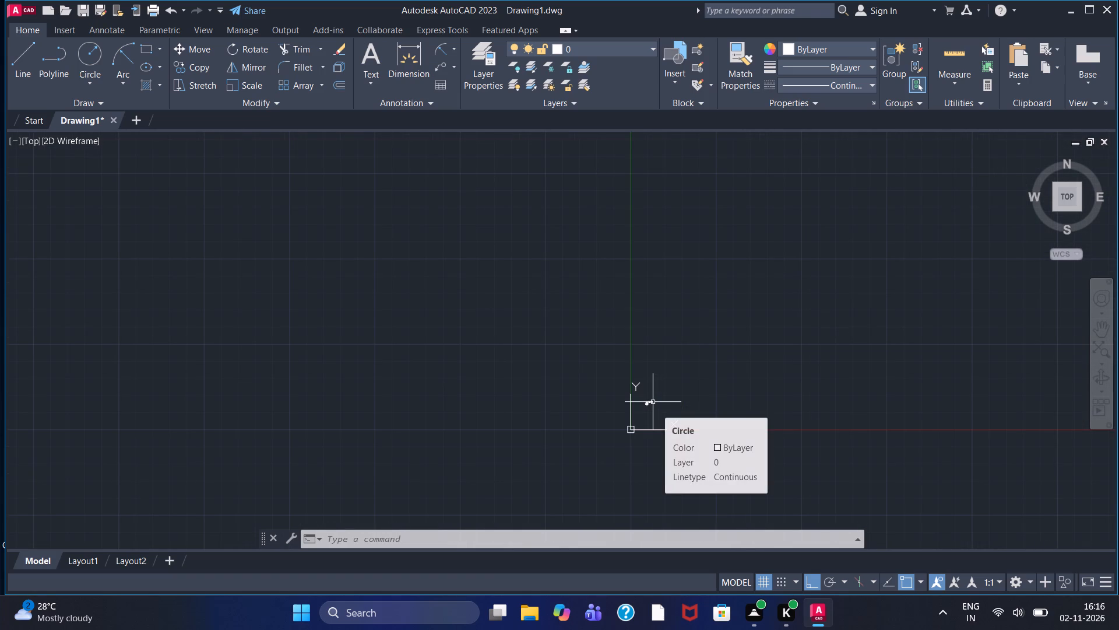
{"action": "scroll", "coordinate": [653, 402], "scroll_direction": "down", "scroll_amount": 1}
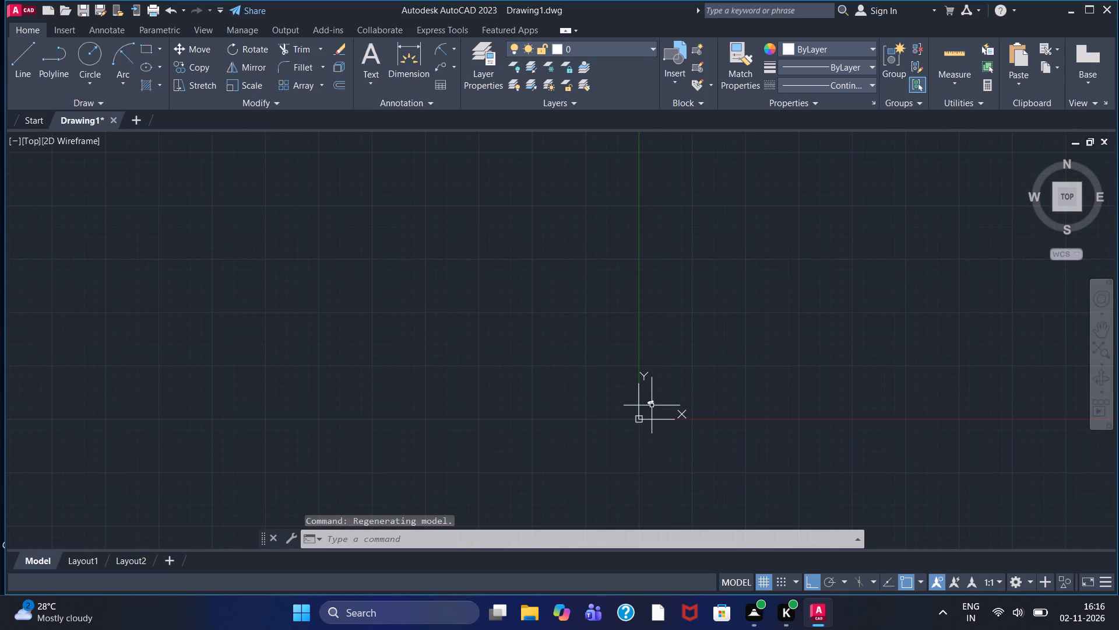
Examine the overall arrangement of the front view, section, plan view and concentric circles.
{"action": "scroll", "coordinate": [652, 397], "scroll_direction": "up", "scroll_amount": 4}
{"action": "scroll", "coordinate": [635, 446], "scroll_direction": "up", "scroll_amount": 1}
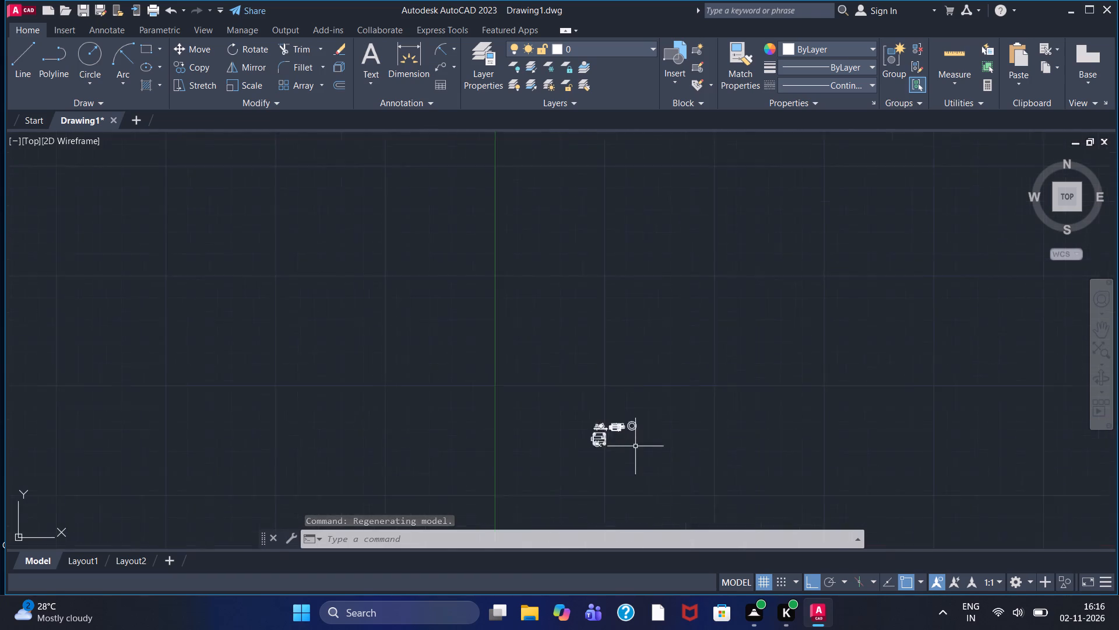
{"action": "scroll", "coordinate": [634, 446], "scroll_direction": "up", "scroll_amount": 3}
{"action": "scroll", "coordinate": [590, 431], "scroll_direction": "up", "scroll_amount": 2}
{"action": "middle_click_drag", "start_coordinate": [557, 430], "coordinate": [370, 369]}
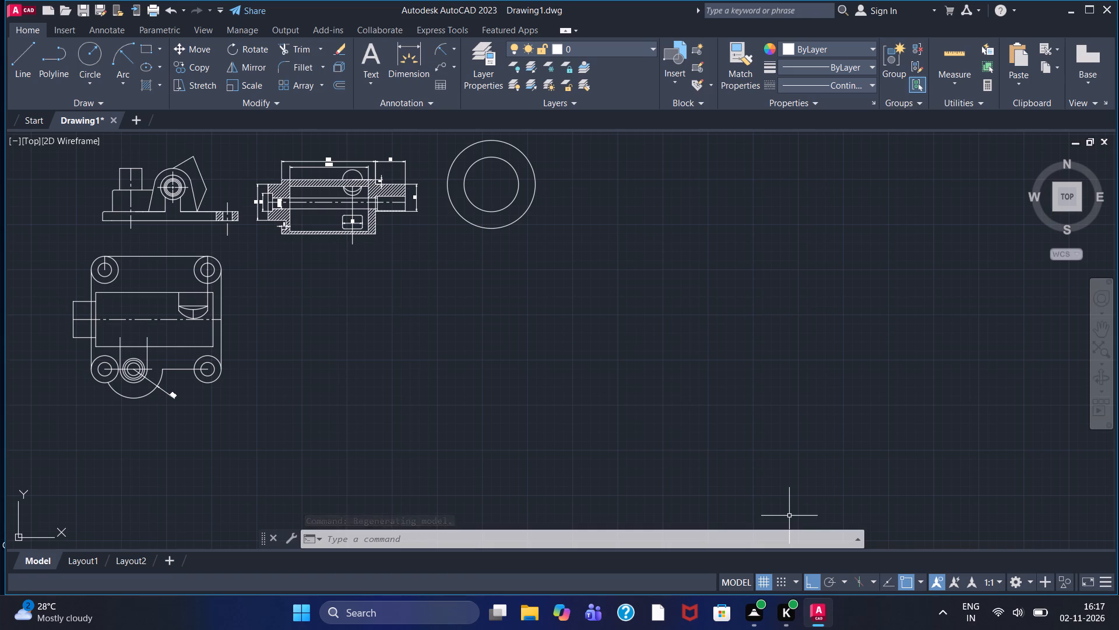
{"action": "middle_click_drag", "start_coordinate": [452, 313], "coordinate": [490, 358]}
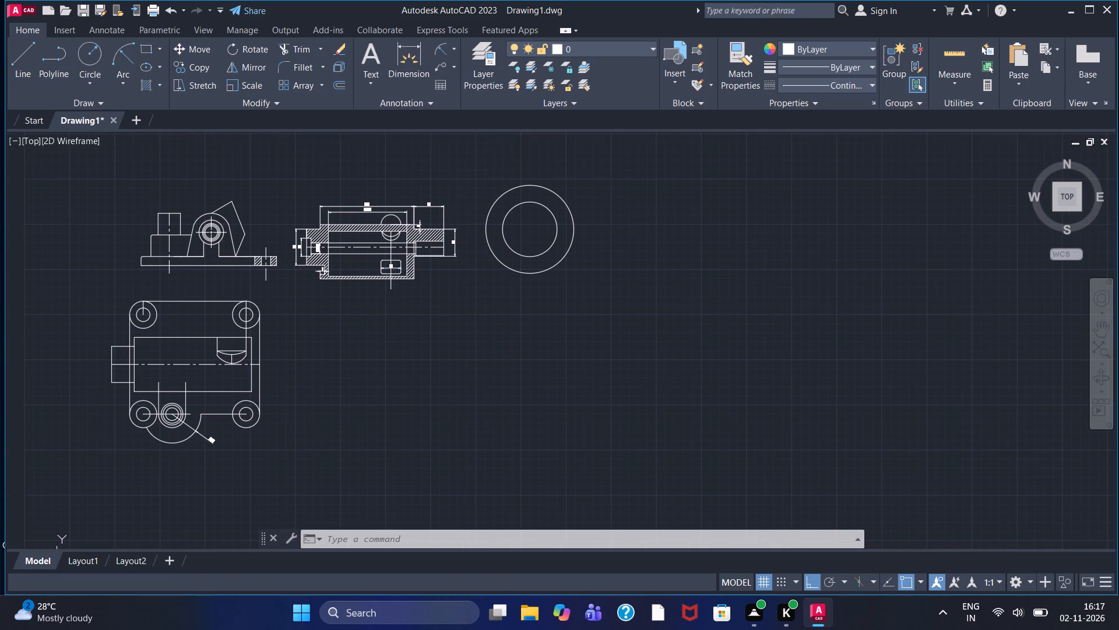
{"action": "scroll", "coordinate": [488, 249], "scroll_direction": "up", "scroll_amount": 1}
{"action": "middle_click_drag", "start_coordinate": [457, 321], "coordinate": [673, 313]}
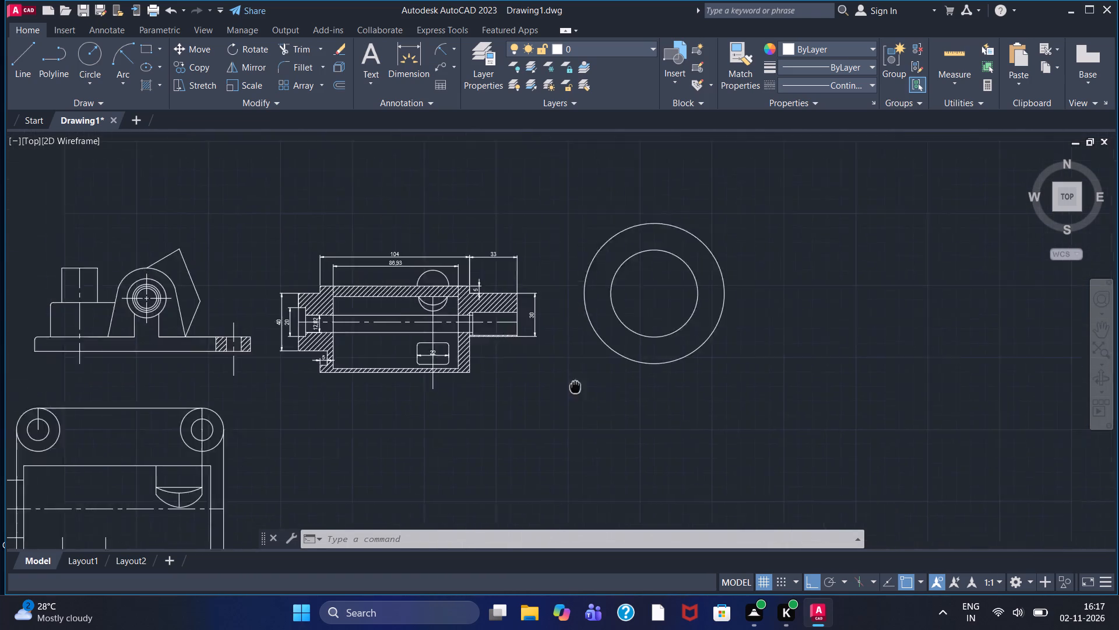
{"action": "middle_click_drag", "start_coordinate": [596, 342], "coordinate": [487, 318]}
{"action": "scroll", "coordinate": [585, 349], "scroll_direction": "down", "scroll_amount": 1}
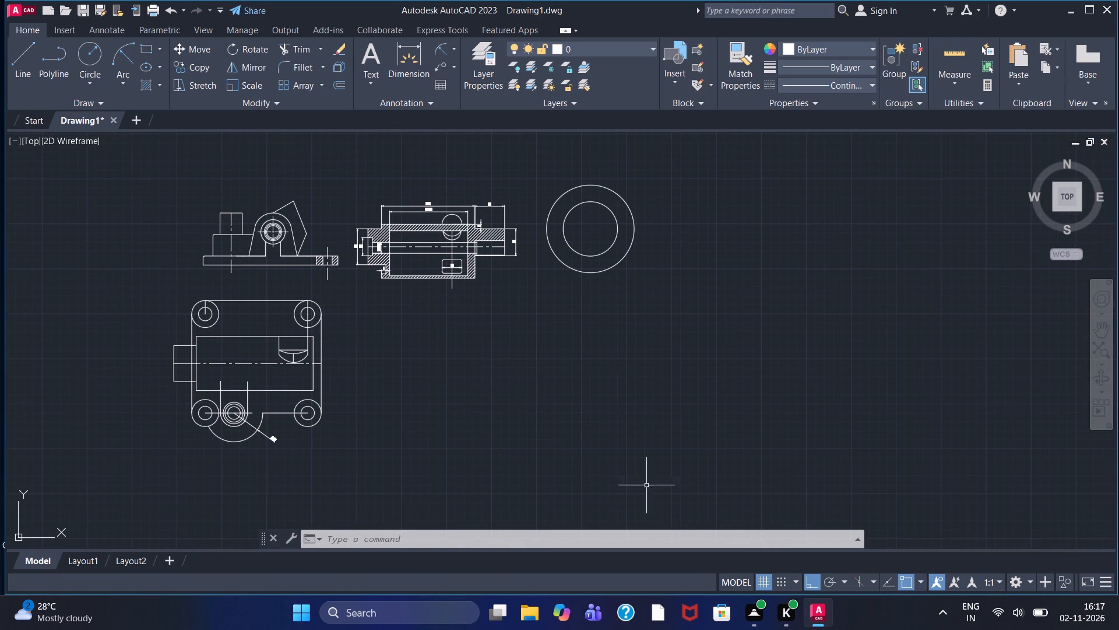
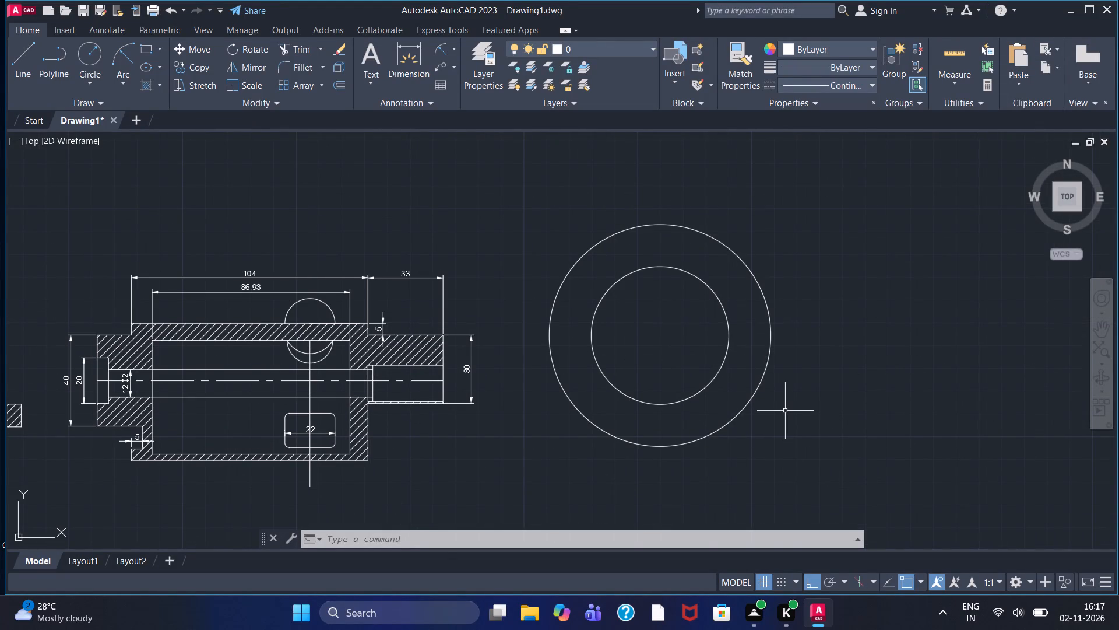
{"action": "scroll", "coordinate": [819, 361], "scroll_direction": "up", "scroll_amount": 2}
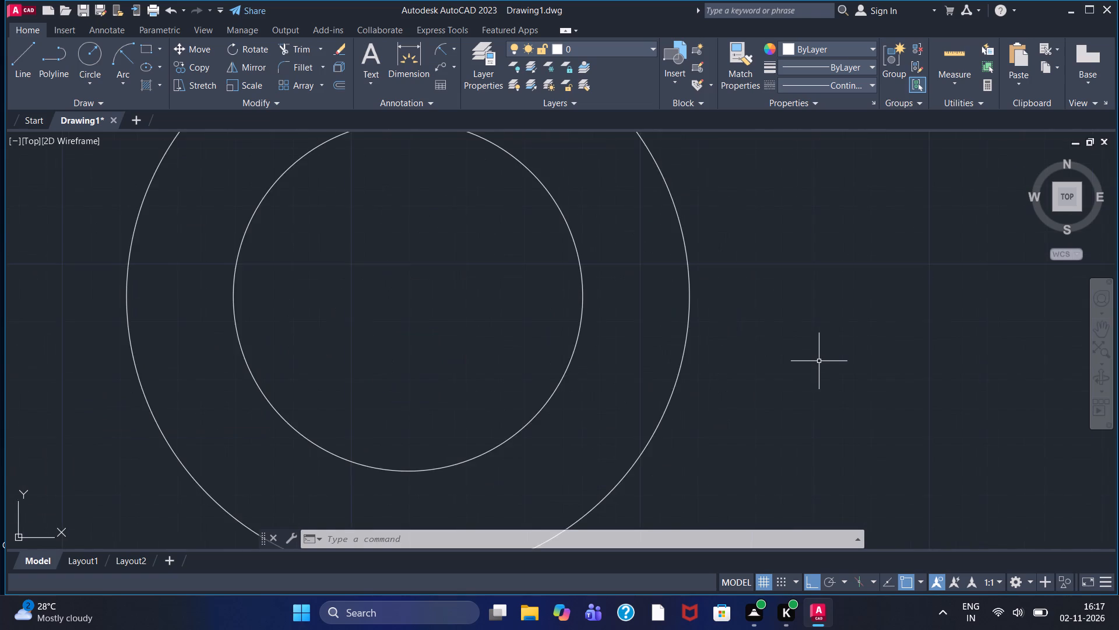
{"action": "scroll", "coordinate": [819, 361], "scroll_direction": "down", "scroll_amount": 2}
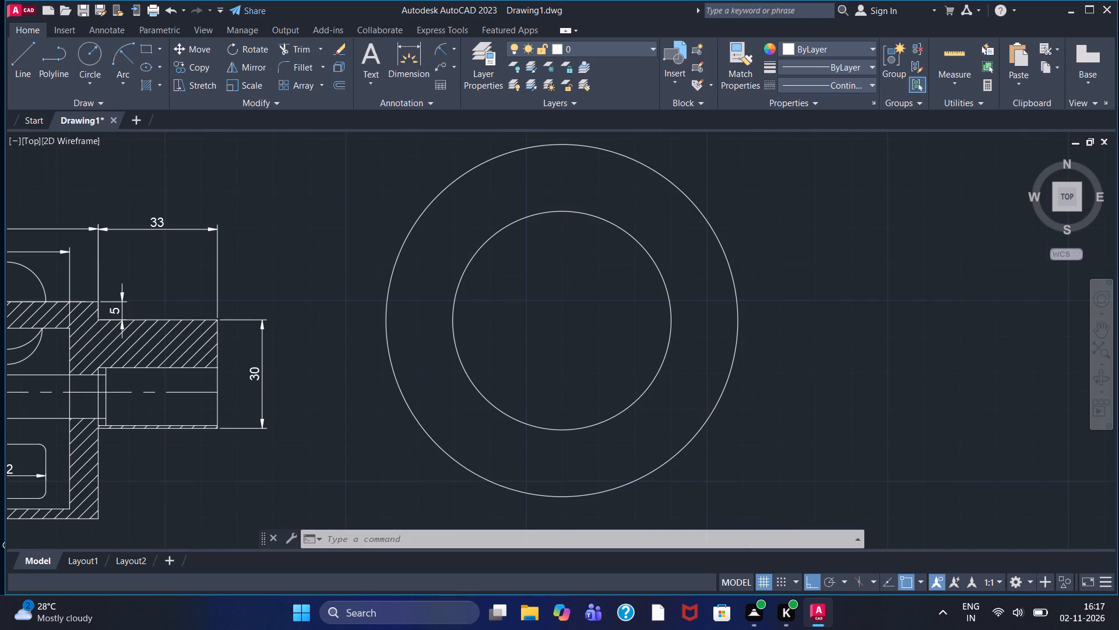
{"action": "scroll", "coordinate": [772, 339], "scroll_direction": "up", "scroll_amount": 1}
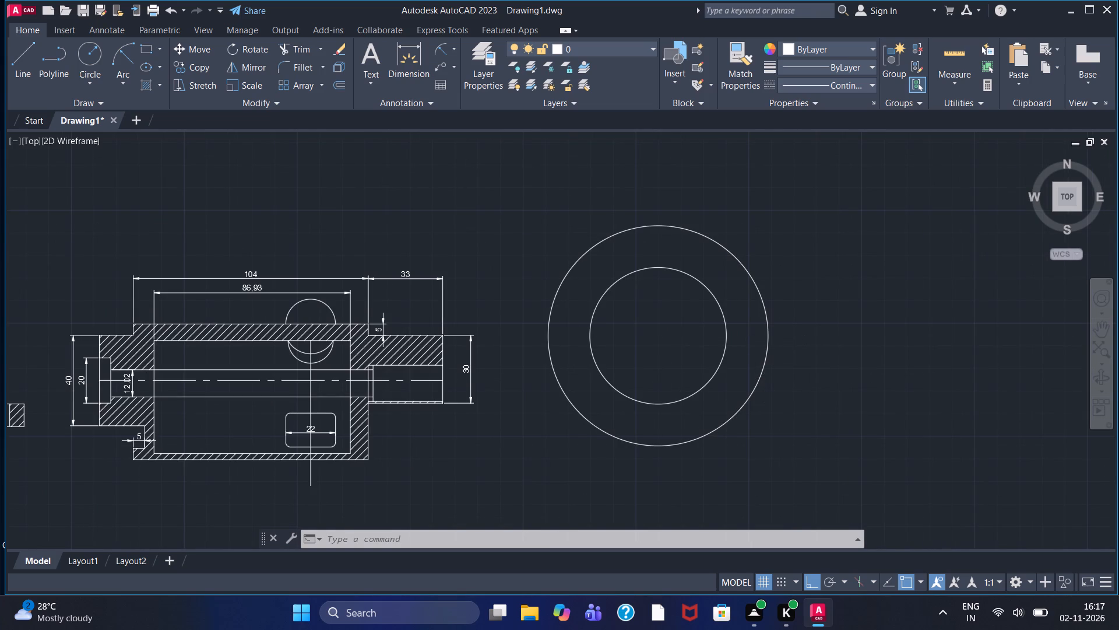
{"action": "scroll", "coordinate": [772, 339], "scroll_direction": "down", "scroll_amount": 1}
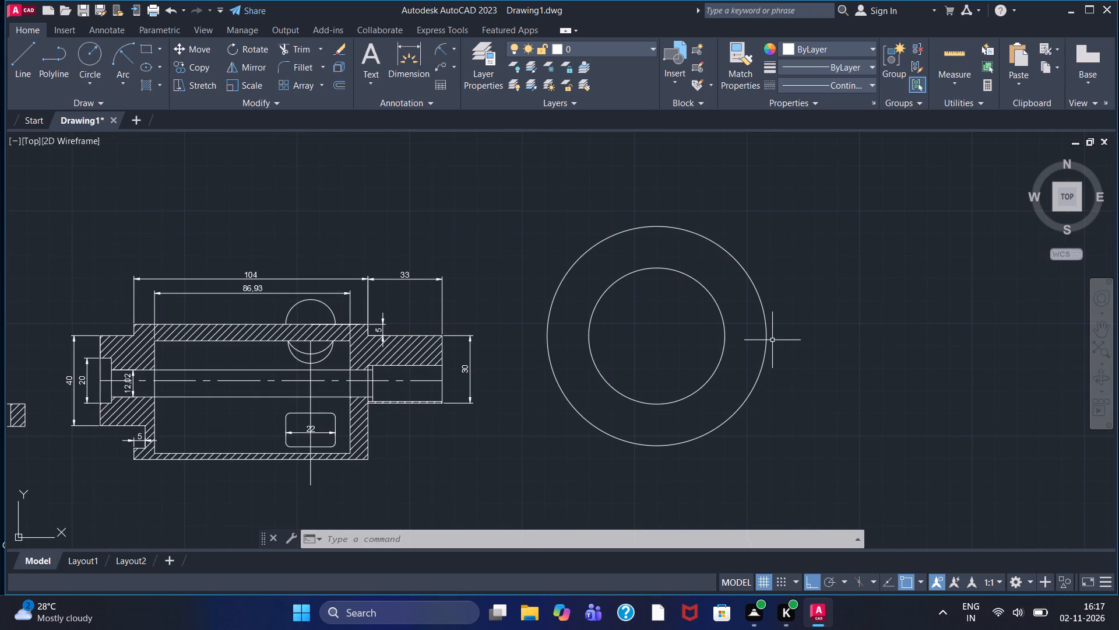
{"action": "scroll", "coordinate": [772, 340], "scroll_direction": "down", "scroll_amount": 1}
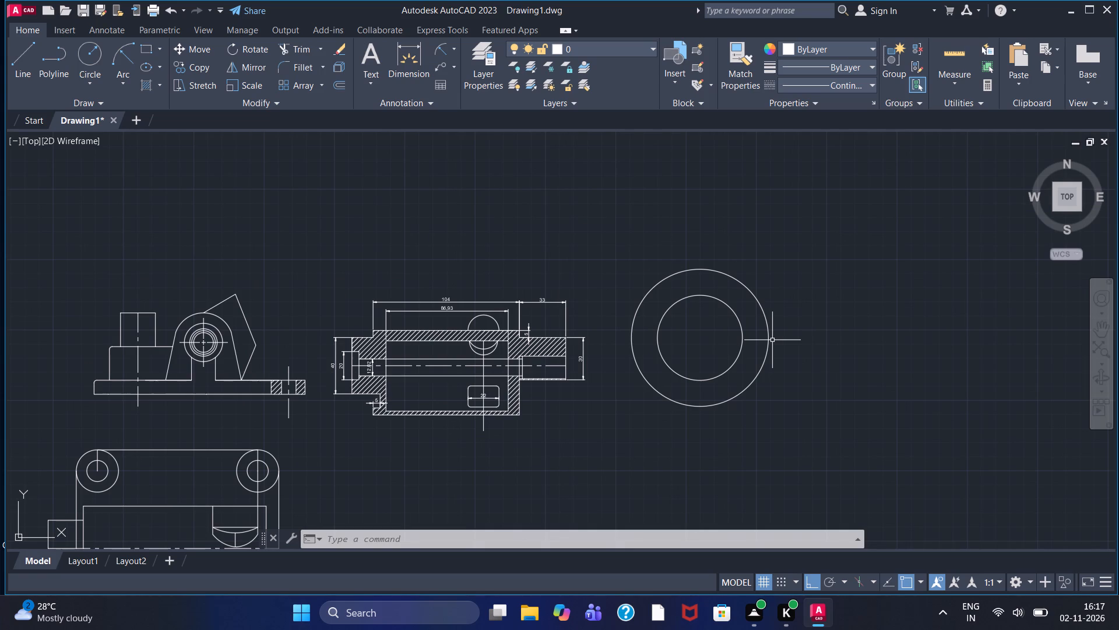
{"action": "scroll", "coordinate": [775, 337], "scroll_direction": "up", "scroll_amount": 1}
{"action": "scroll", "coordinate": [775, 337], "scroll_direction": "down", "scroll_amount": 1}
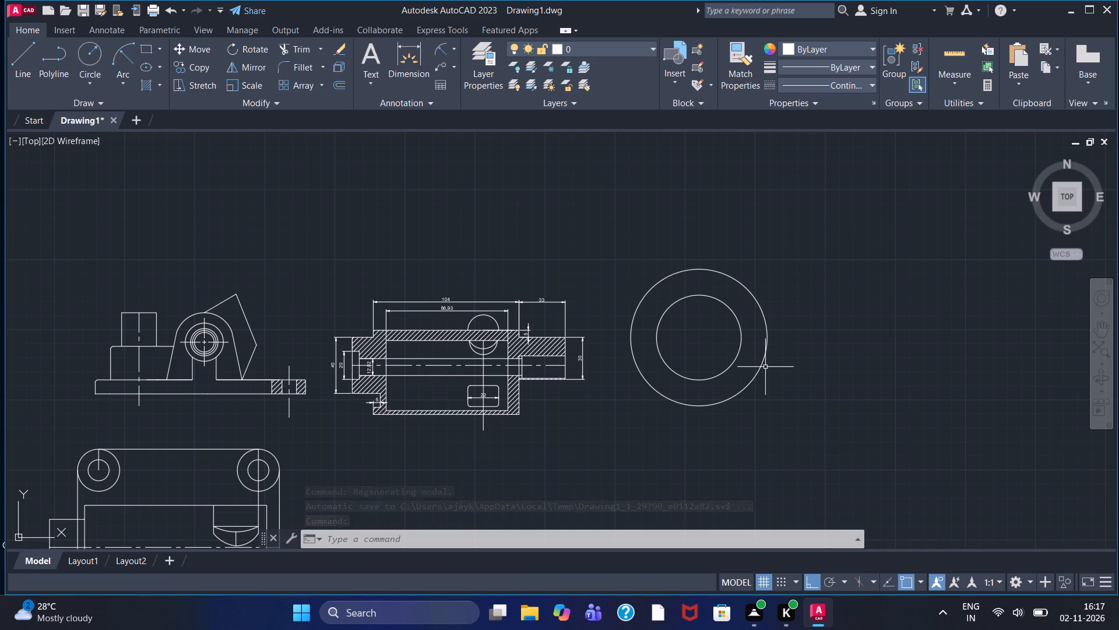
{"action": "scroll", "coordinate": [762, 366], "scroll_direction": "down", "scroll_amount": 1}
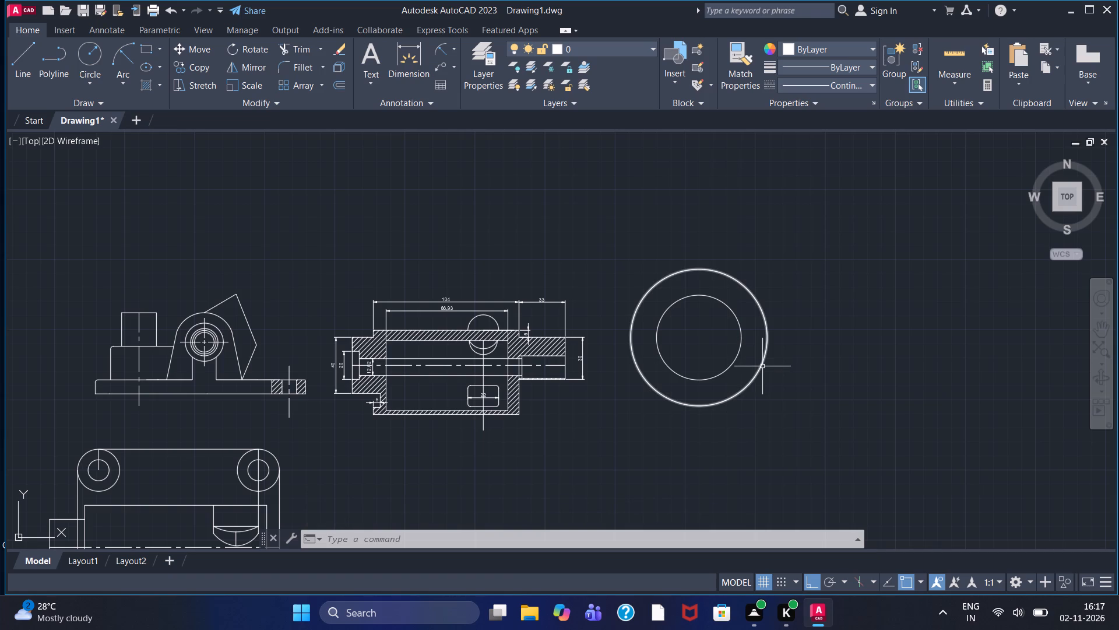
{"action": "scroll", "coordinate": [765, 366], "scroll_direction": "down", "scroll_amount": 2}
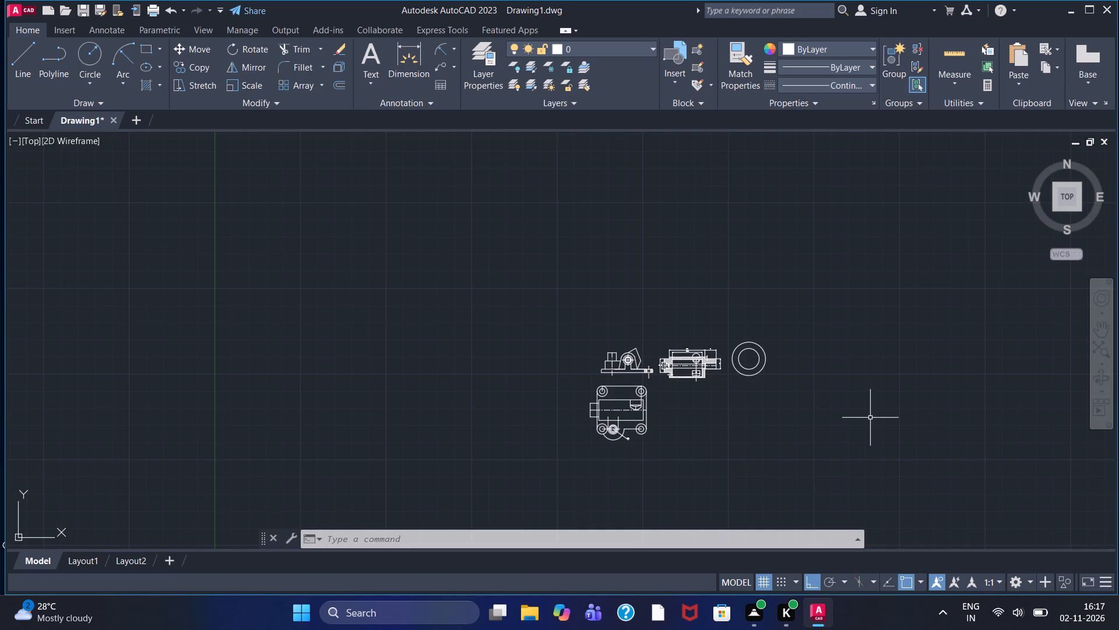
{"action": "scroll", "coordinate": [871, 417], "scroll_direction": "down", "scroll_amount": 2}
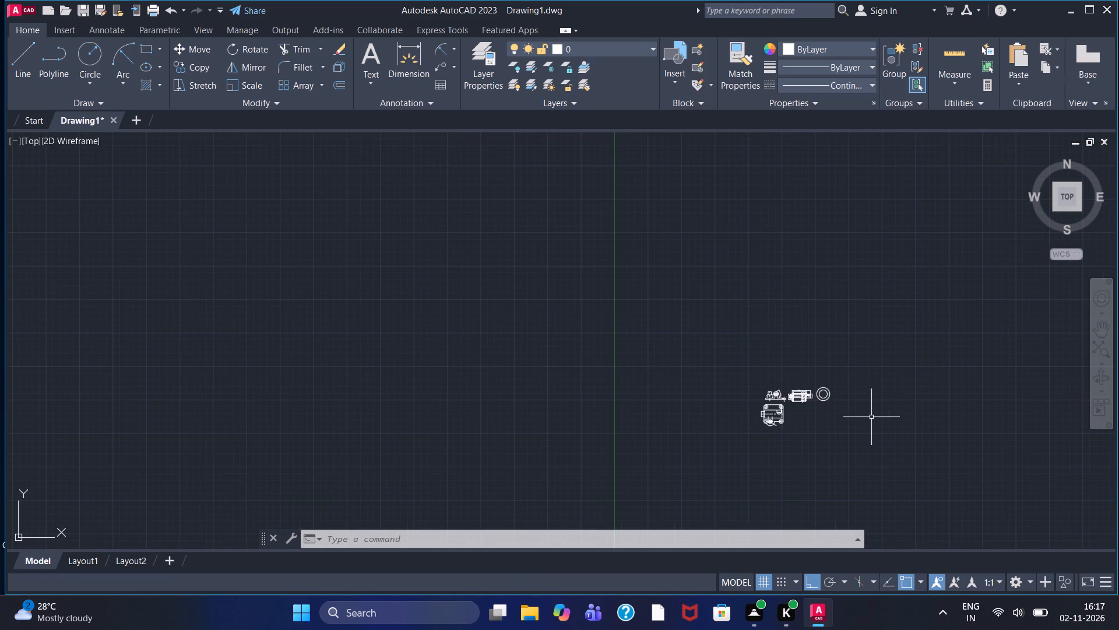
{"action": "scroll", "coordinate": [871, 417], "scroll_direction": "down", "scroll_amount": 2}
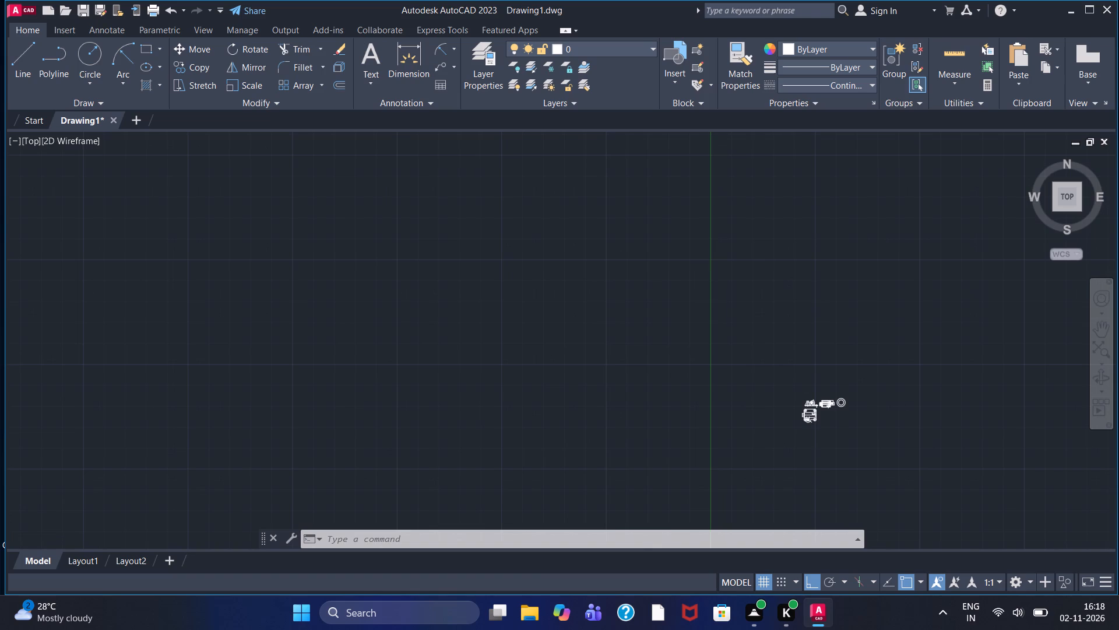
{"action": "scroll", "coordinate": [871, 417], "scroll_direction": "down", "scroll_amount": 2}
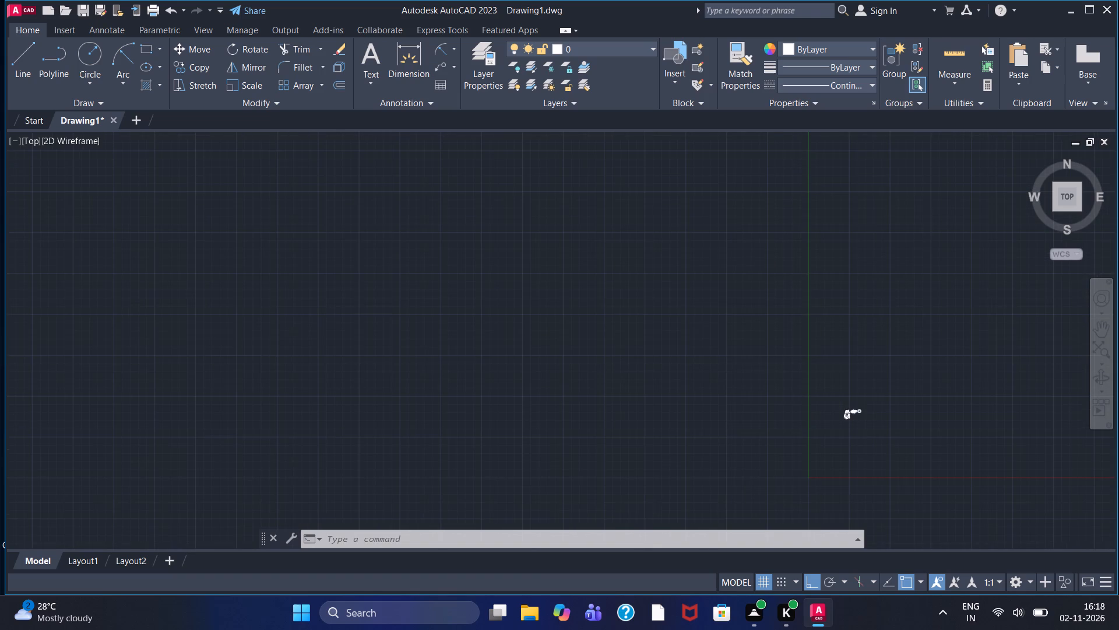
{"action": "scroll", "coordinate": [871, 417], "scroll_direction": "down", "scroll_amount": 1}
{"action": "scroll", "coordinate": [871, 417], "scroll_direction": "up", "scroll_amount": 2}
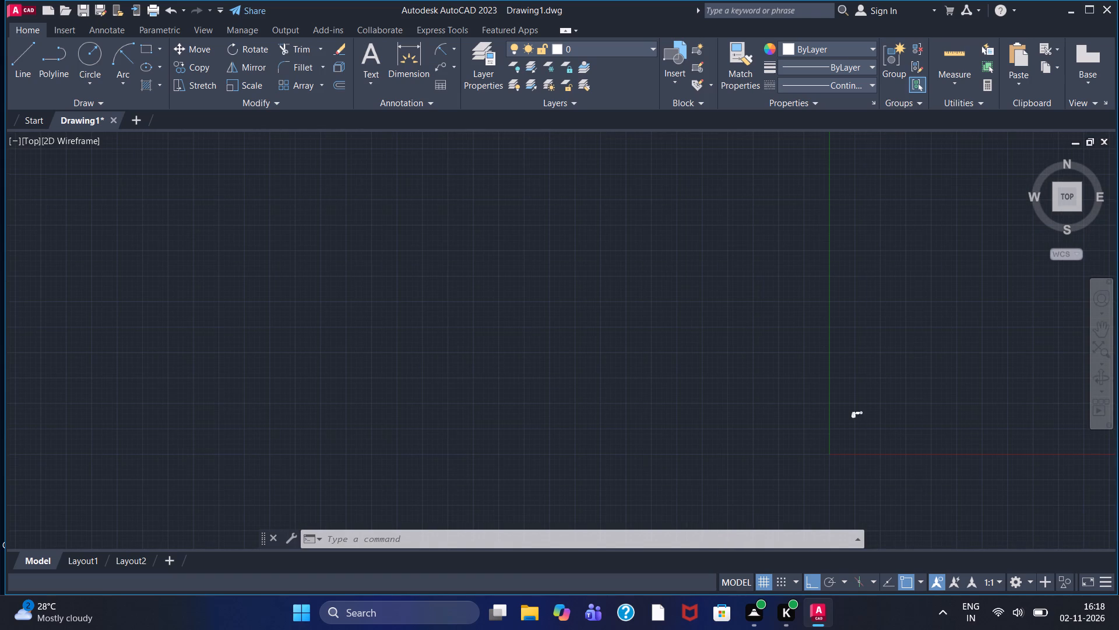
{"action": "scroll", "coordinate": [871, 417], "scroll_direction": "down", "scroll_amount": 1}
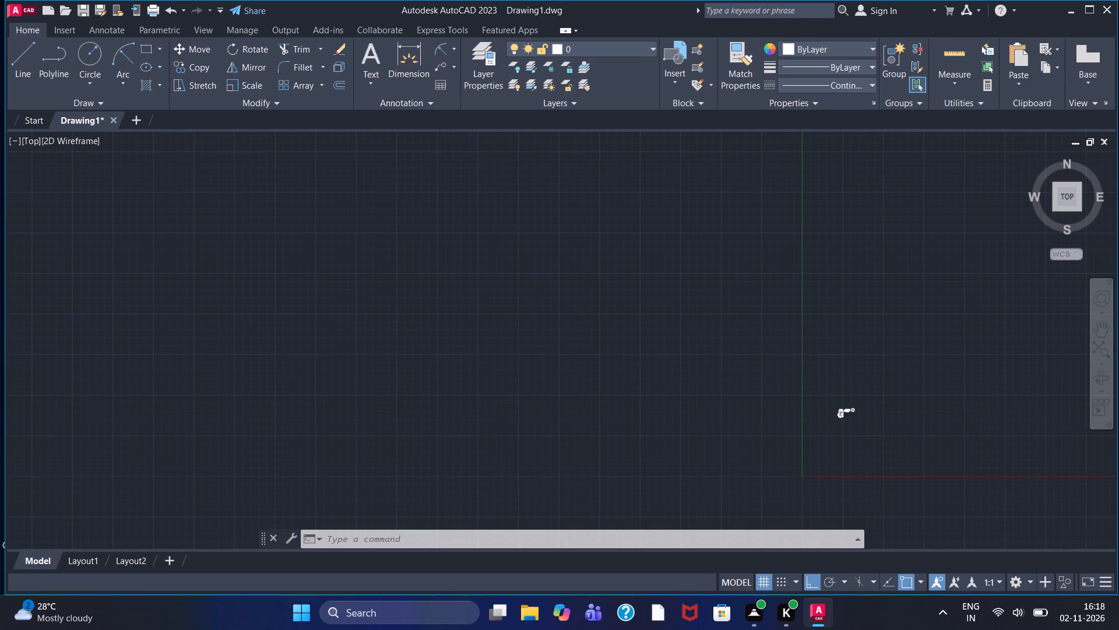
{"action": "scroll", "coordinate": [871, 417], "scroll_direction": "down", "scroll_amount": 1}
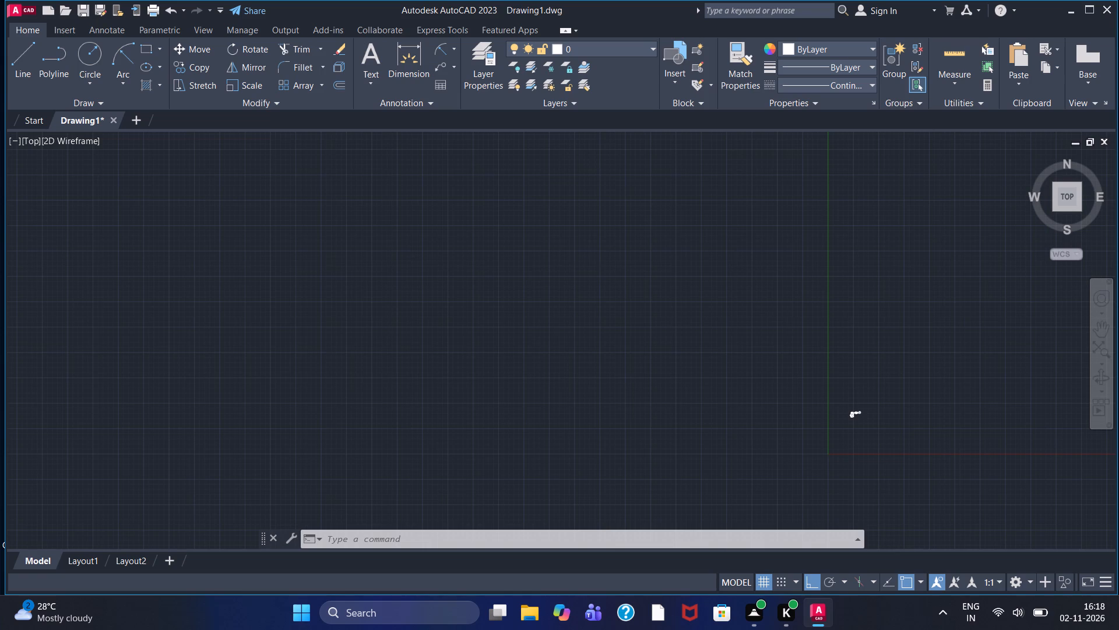
Trim away the vertical line running through the 22-wide rounded slot and the bottom wall of the hatched section.
{"action": "scroll", "coordinate": [867, 404], "scroll_direction": "up", "scroll_amount": 5}
{"action": "middle_click_drag", "start_coordinate": [801, 468], "coordinate": [767, 352]}
{"action": "scroll", "coordinate": [743, 388], "scroll_direction": "up", "scroll_amount": 3}
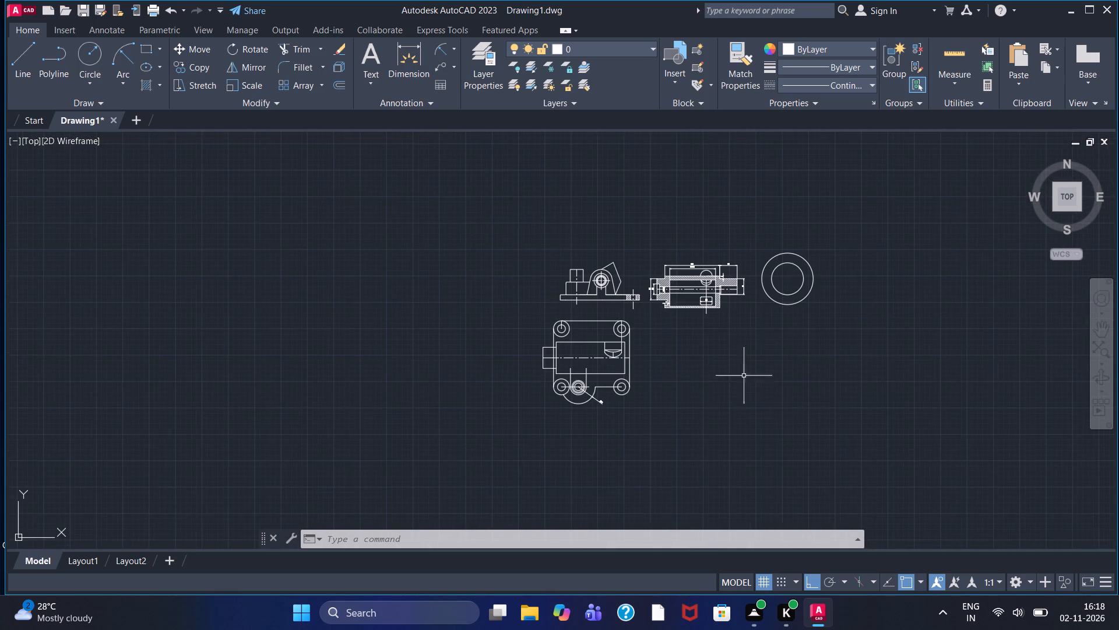
{"action": "middle_click_drag", "start_coordinate": [755, 337], "coordinate": [613, 332]}
{"action": "scroll", "coordinate": [603, 323], "scroll_direction": "up", "scroll_amount": 2}
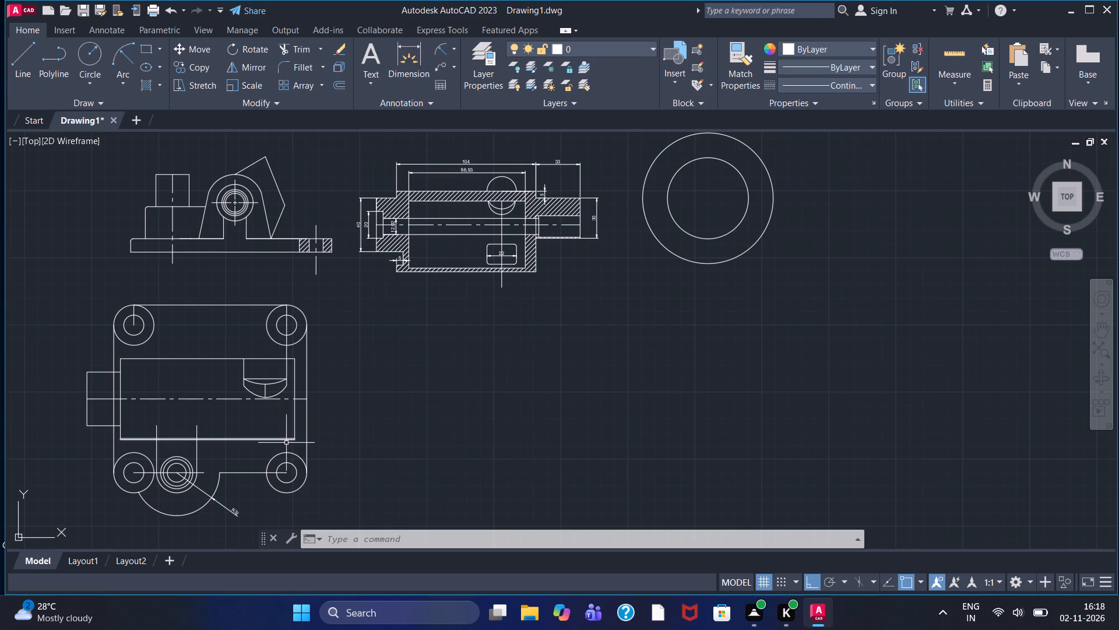
{"action": "middle_click_drag", "start_coordinate": [383, 313], "coordinate": [424, 316]}
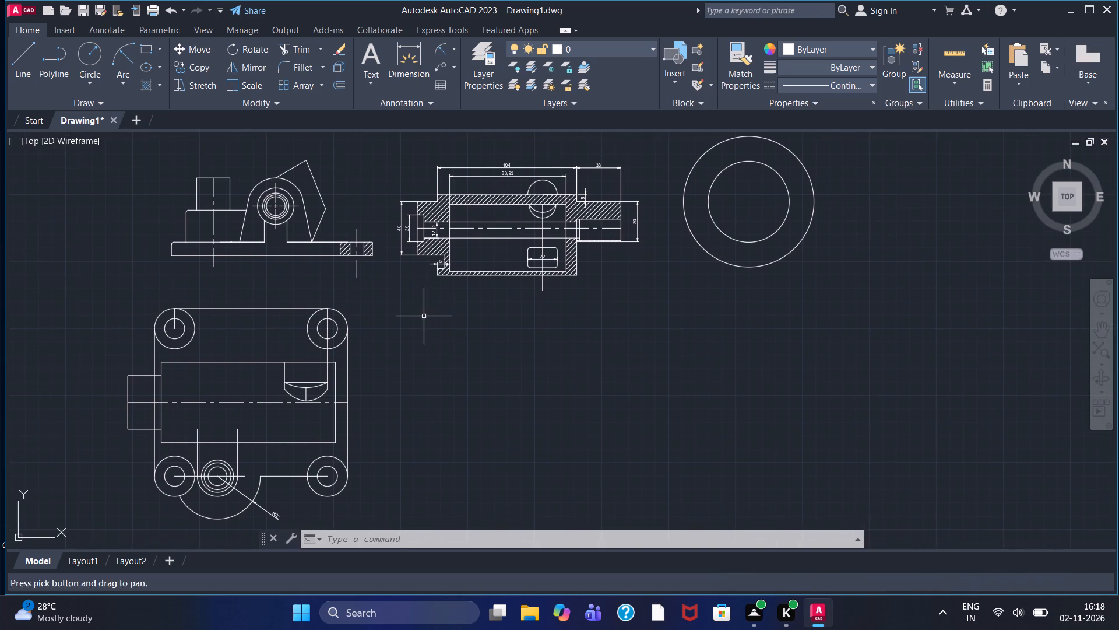
{"action": "scroll", "coordinate": [521, 308], "scroll_direction": "up", "scroll_amount": 3}
{"action": "middle_click_drag", "start_coordinate": [539, 288], "coordinate": [460, 475]}
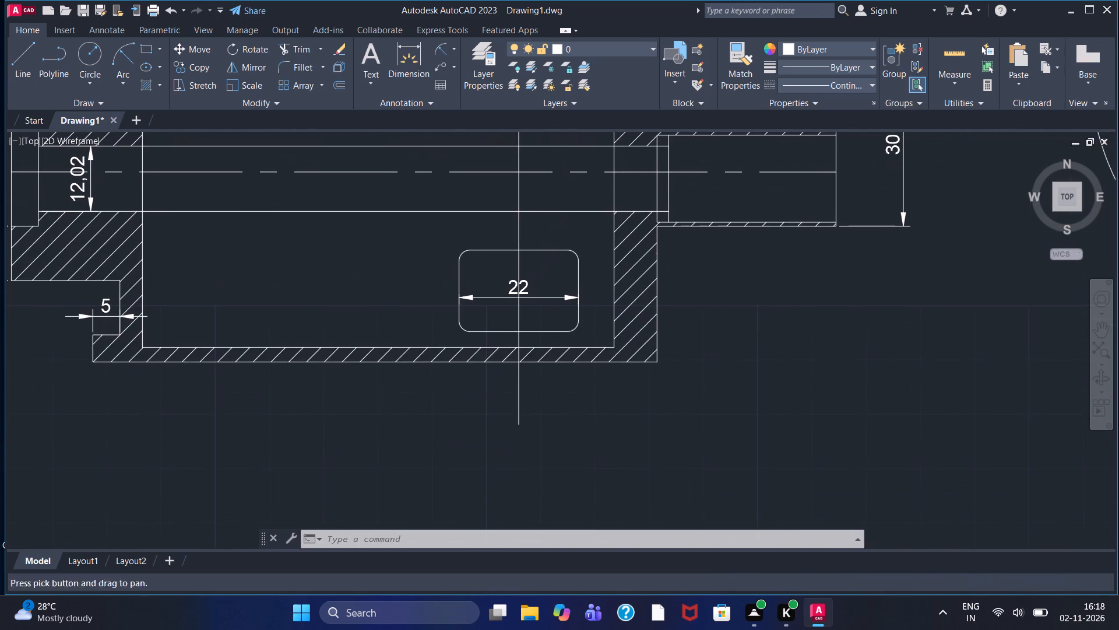
{"action": "scroll", "coordinate": [455, 466], "scroll_direction": "up", "scroll_amount": 1}
{"action": "scroll", "coordinate": [455, 466], "scroll_direction": "down", "scroll_amount": 1}
{"action": "middle_click_drag", "start_coordinate": [453, 467], "coordinate": [368, 527]}
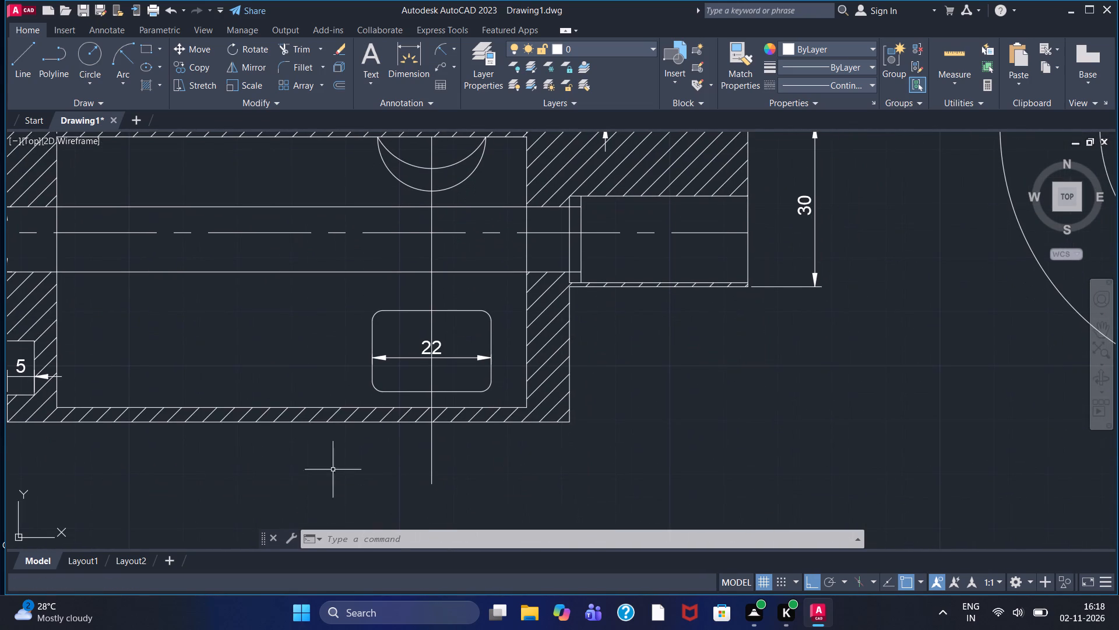
{"action": "left_click", "coordinate": [290, 45]}
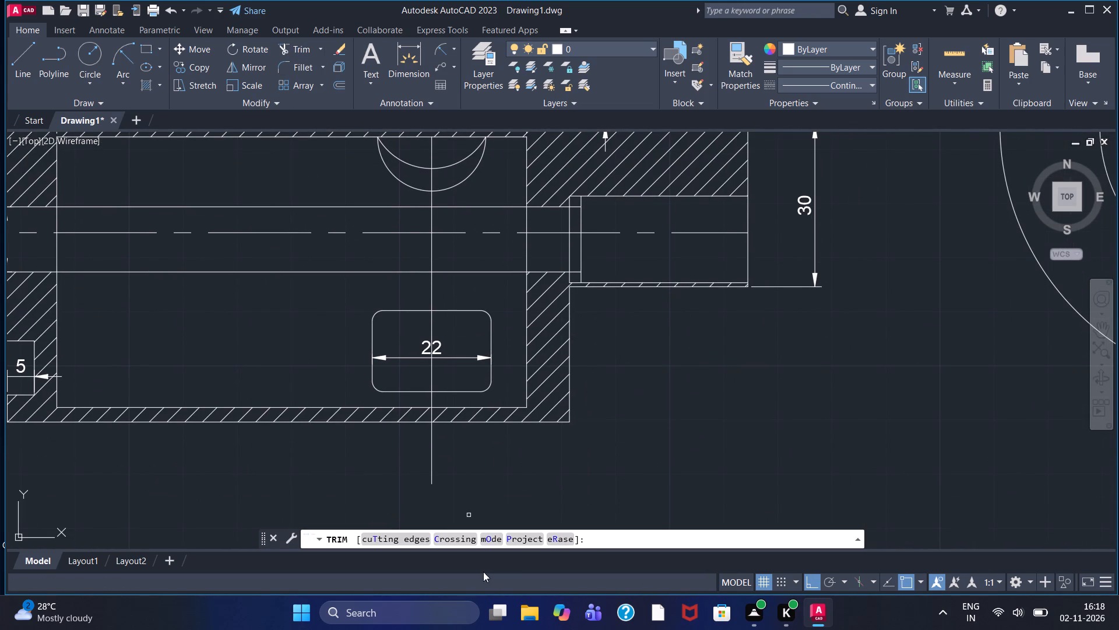
{"action": "left_click_drag", "start_coordinate": [421, 464], "coordinate": [446, 464]}
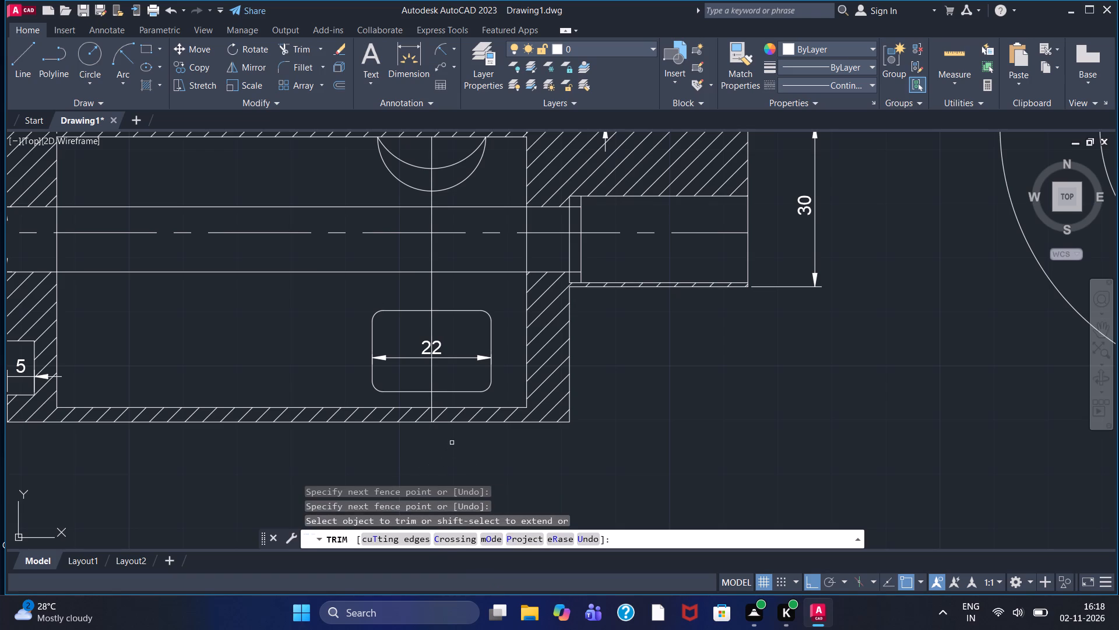
{"action": "scroll", "coordinate": [434, 428], "scroll_direction": "up", "scroll_amount": 4}
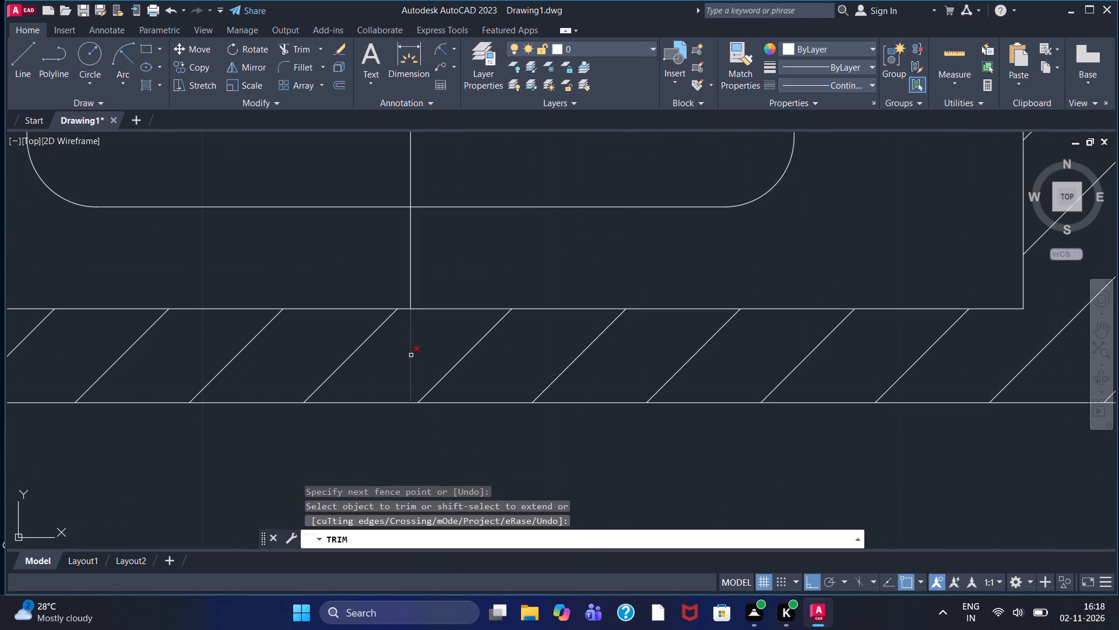
{"action": "double_click", "coordinate": [411, 355]}
{"action": "left_click", "coordinate": [411, 278]}
{"action": "scroll", "coordinate": [410, 274], "scroll_direction": "down", "scroll_amount": 2}
{"action": "middle_click_drag", "start_coordinate": [410, 273], "coordinate": [424, 296]}
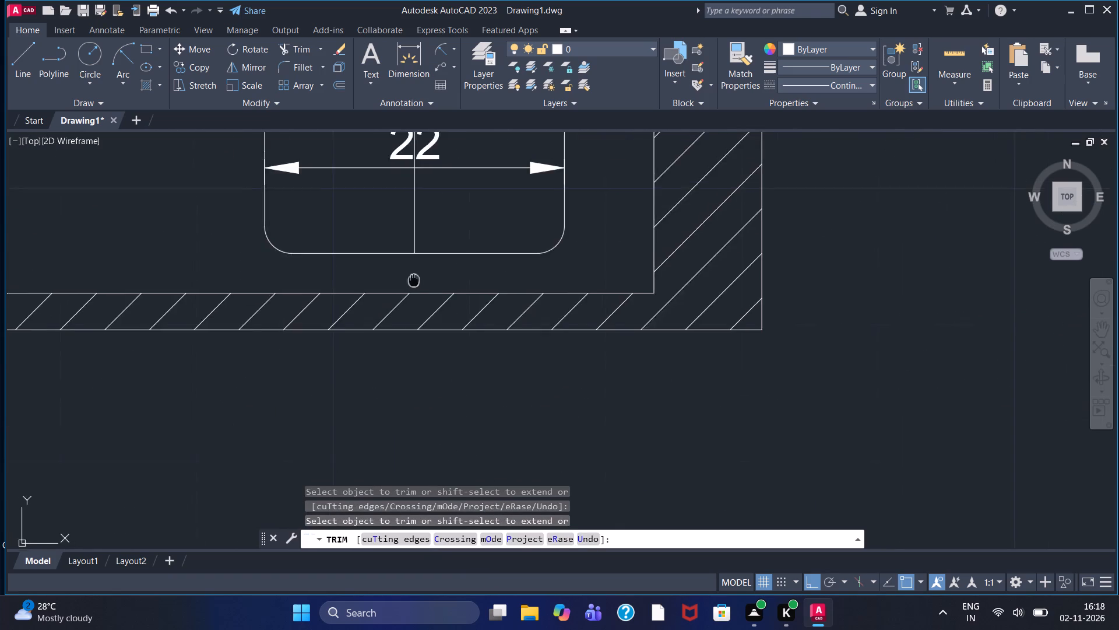
{"action": "middle_click_drag", "start_coordinate": [424, 296], "coordinate": [453, 351]}
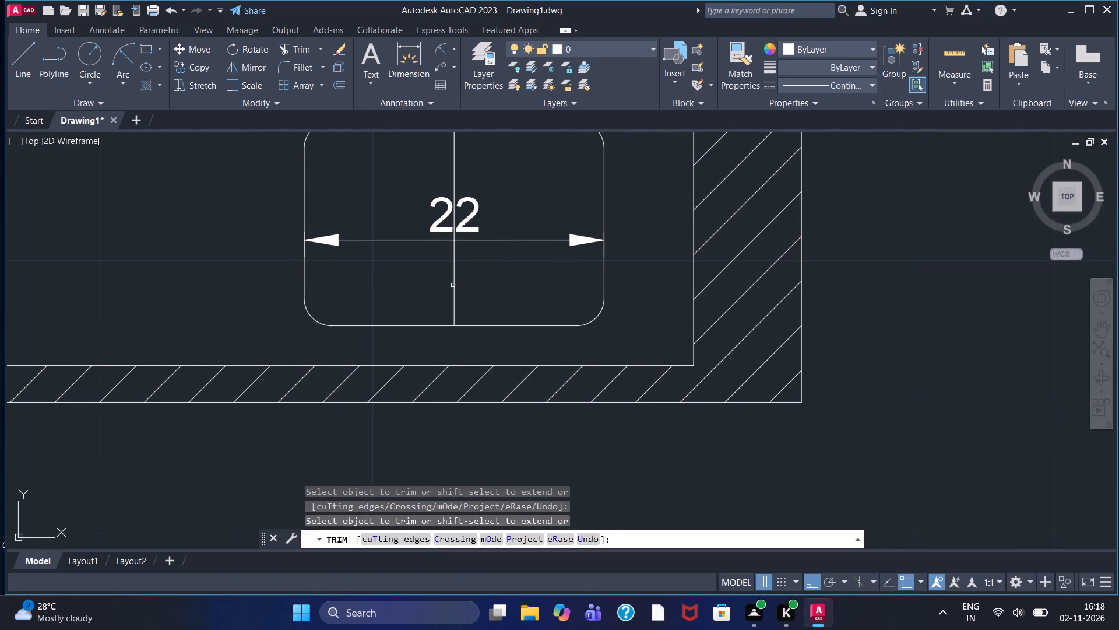
{"action": "left_click", "coordinate": [454, 286]}
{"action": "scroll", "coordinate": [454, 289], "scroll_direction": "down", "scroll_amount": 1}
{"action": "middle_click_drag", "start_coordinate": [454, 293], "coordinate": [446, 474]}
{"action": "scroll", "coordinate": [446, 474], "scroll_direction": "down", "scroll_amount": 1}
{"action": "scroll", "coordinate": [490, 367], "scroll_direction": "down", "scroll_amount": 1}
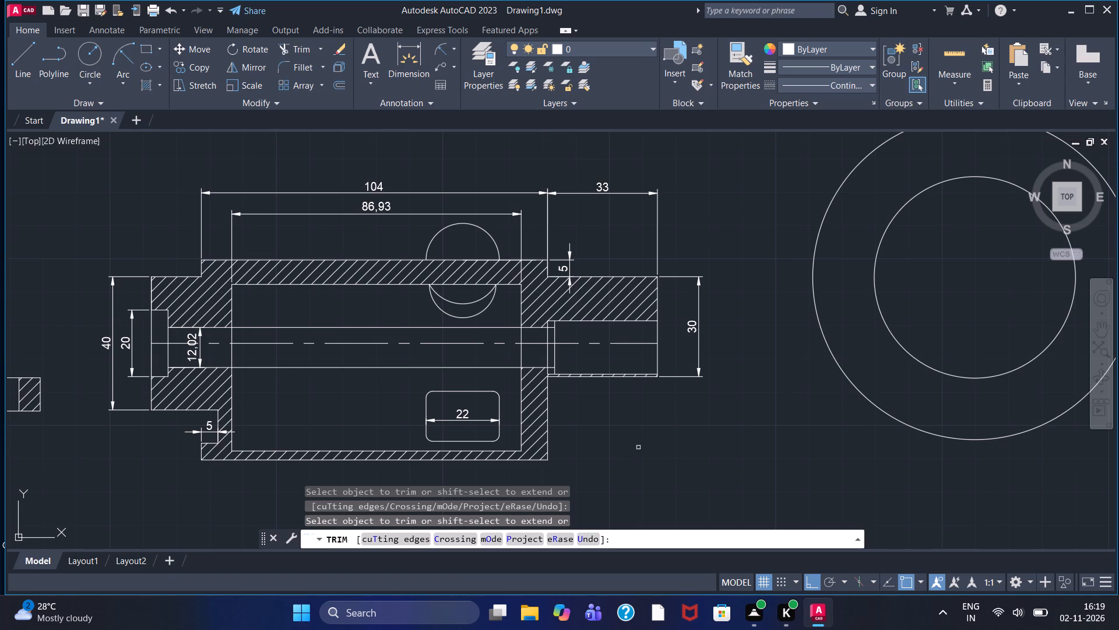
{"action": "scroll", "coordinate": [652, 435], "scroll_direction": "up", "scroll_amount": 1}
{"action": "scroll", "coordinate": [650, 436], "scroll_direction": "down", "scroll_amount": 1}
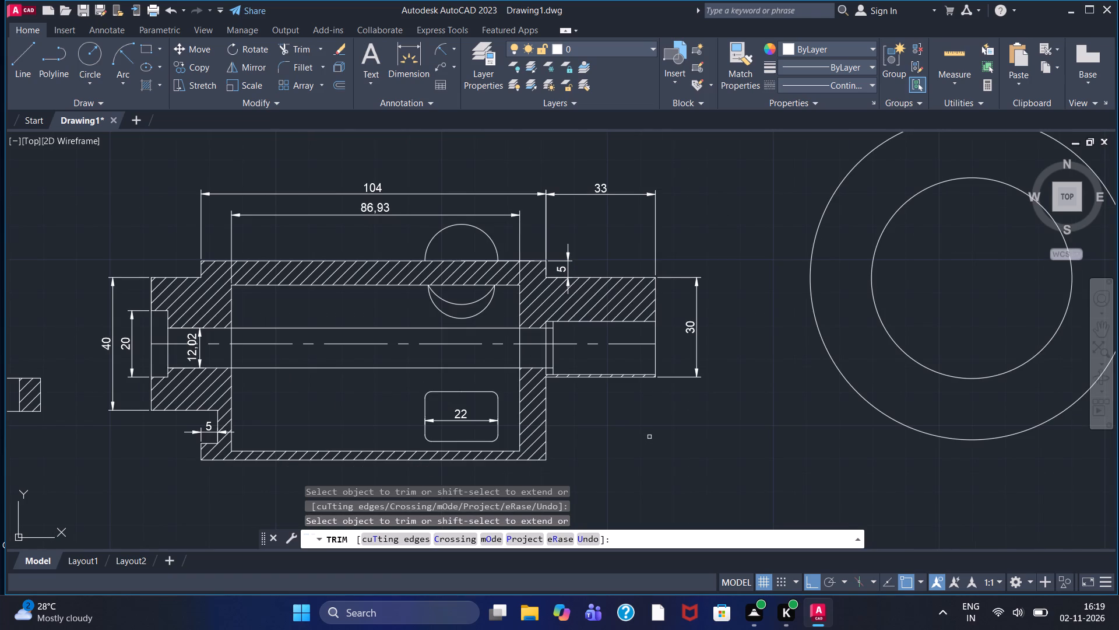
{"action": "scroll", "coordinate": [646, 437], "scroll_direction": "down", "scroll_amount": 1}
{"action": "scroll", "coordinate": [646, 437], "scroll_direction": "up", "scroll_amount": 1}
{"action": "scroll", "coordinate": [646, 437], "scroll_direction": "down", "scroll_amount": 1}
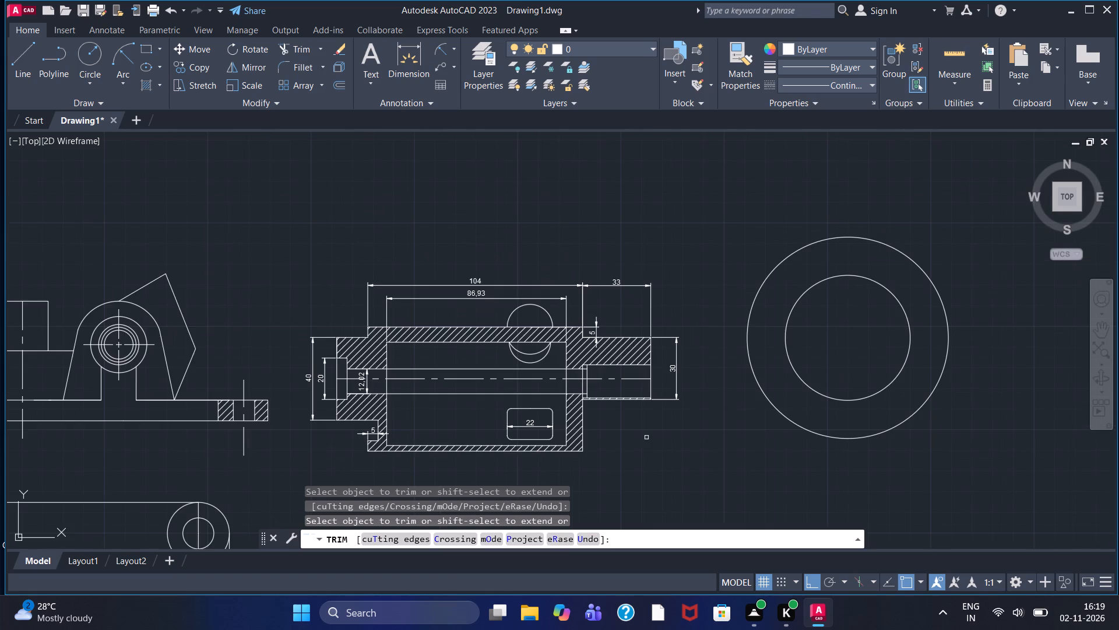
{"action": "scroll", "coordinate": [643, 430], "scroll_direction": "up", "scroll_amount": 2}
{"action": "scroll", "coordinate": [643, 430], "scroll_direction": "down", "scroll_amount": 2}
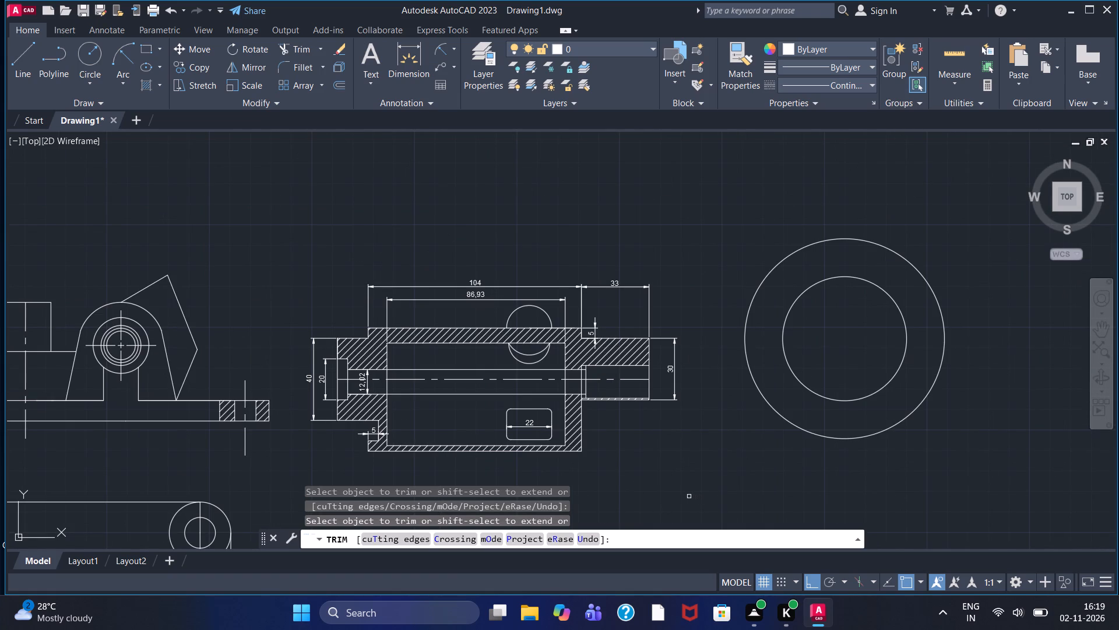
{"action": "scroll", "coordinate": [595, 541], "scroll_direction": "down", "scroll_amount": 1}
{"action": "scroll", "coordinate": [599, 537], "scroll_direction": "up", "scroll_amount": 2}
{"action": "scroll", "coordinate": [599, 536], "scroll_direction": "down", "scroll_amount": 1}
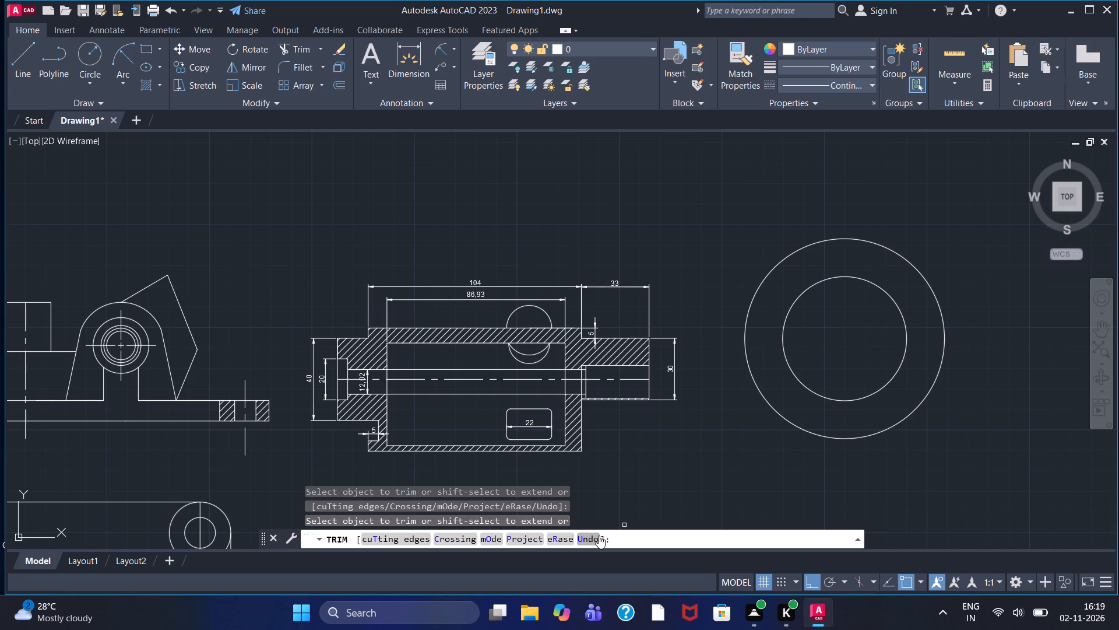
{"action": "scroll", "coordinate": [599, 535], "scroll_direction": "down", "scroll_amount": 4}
Examine the concentric circles beside the hatched section against the arrangement of the front, section and plan views.
{"action": "scroll", "coordinate": [599, 535], "scroll_direction": "down", "scroll_amount": 1}
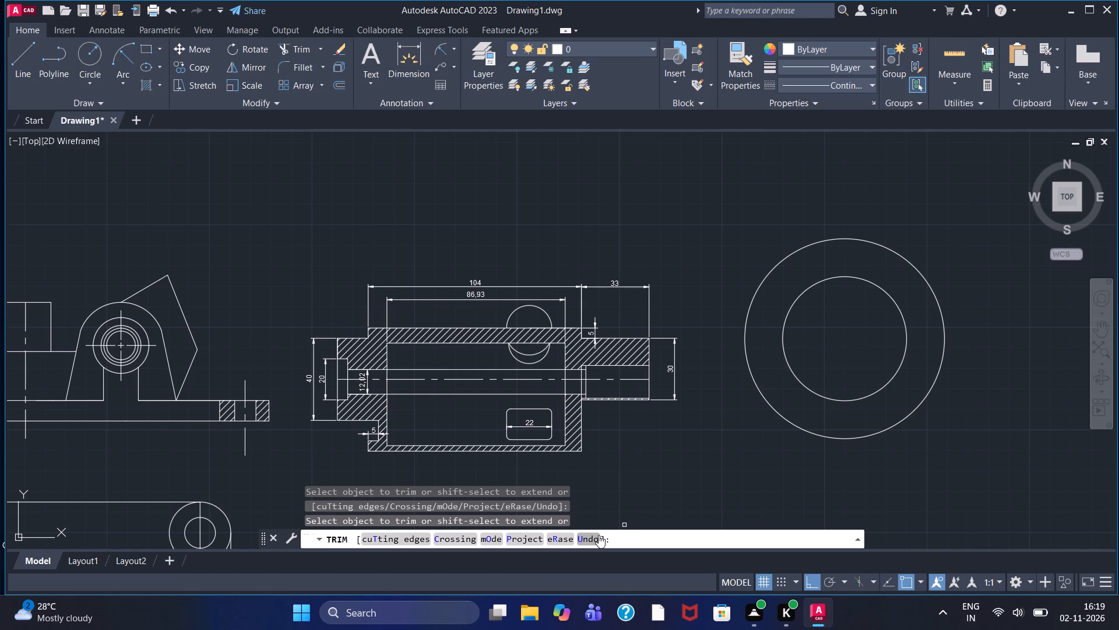
{"action": "scroll", "coordinate": [599, 535], "scroll_direction": "down", "scroll_amount": 1}
{"action": "scroll", "coordinate": [599, 535], "scroll_direction": "up", "scroll_amount": 1}
{"action": "scroll", "coordinate": [599, 535], "scroll_direction": "down", "scroll_amount": 1}
{"action": "scroll", "coordinate": [599, 535], "scroll_direction": "up", "scroll_amount": 3}
{"action": "scroll", "coordinate": [692, 460], "scroll_direction": "down", "scroll_amount": 1}
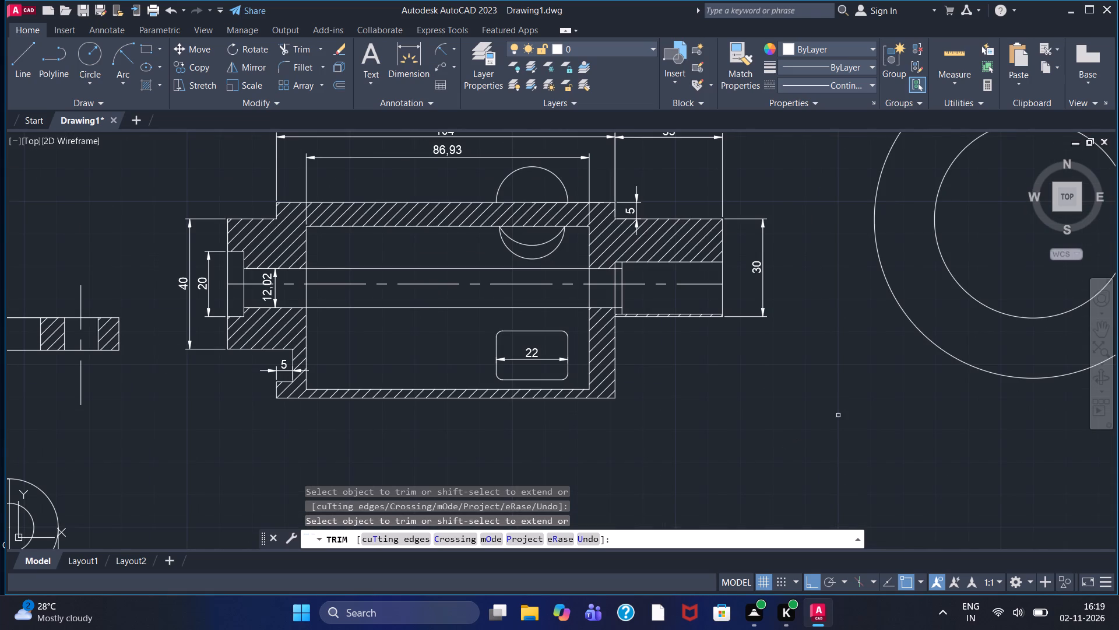
{"action": "scroll", "coordinate": [835, 375], "scroll_direction": "up", "scroll_amount": 1}
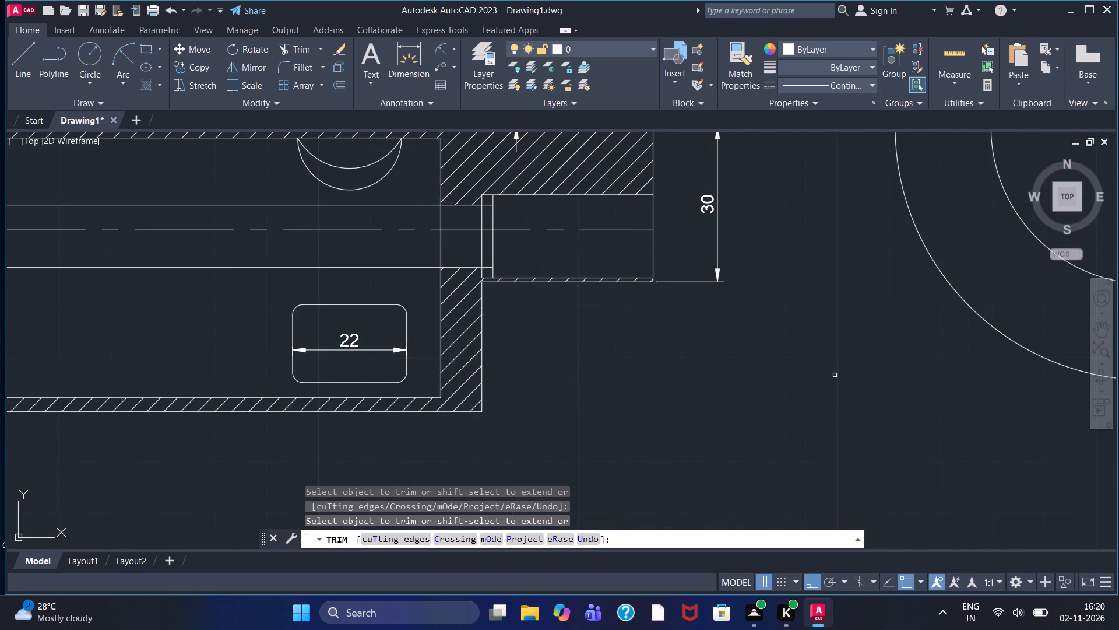
{"action": "scroll", "coordinate": [828, 381], "scroll_direction": "down", "scroll_amount": 3}
{"action": "middle_click_drag", "start_coordinate": [858, 402], "coordinate": [776, 401]}
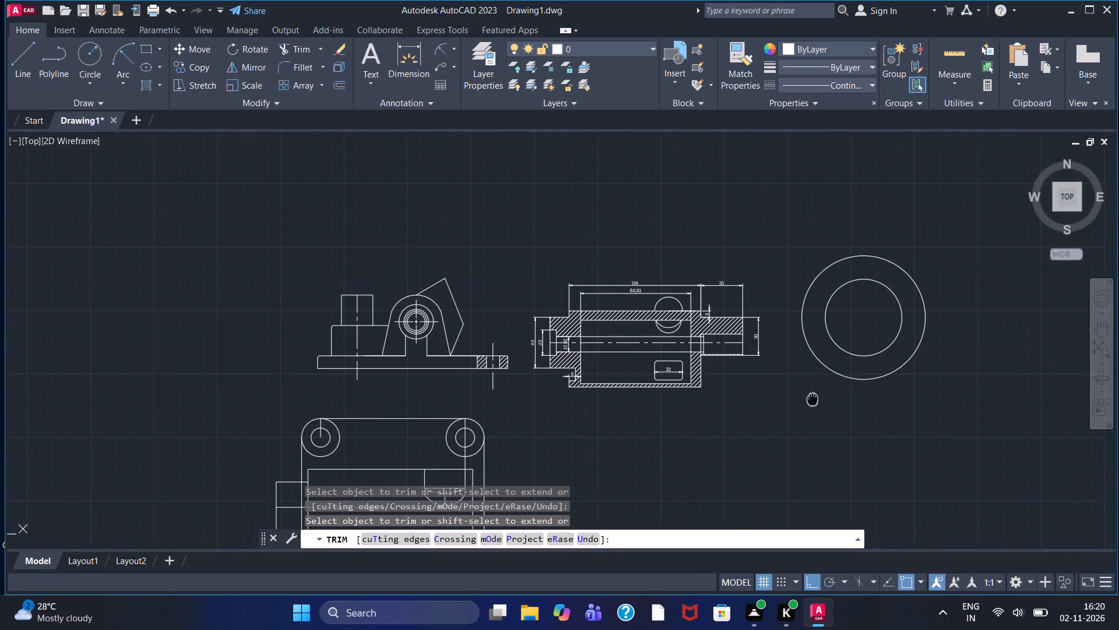
{"action": "middle_click_drag", "start_coordinate": [776, 401], "coordinate": [758, 404]}
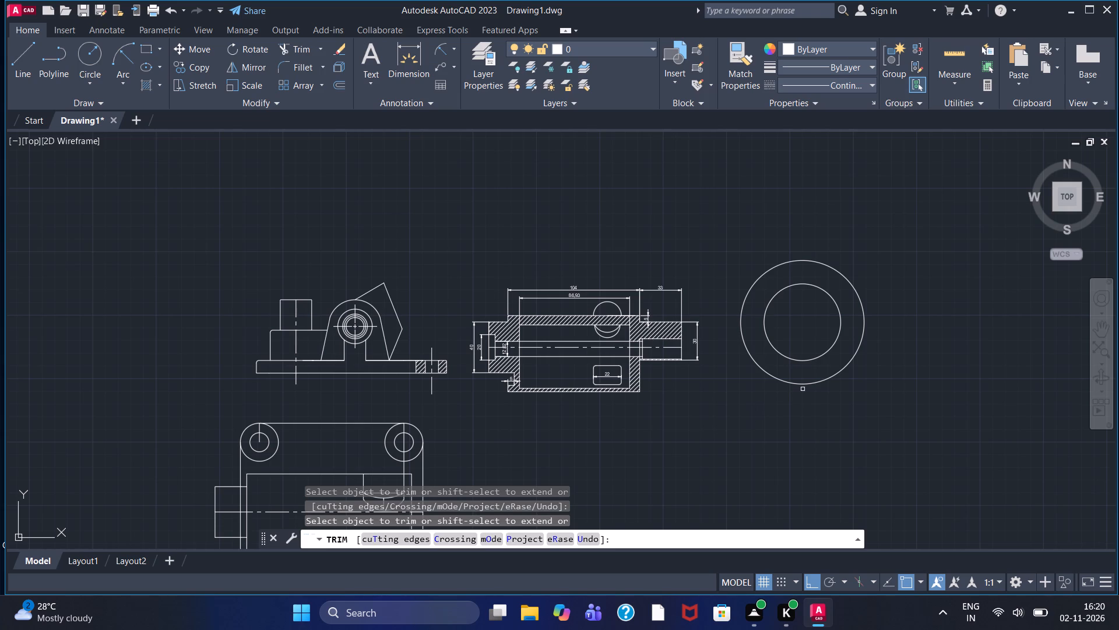
{"action": "scroll", "coordinate": [807, 387], "scroll_direction": "down", "scroll_amount": 1}
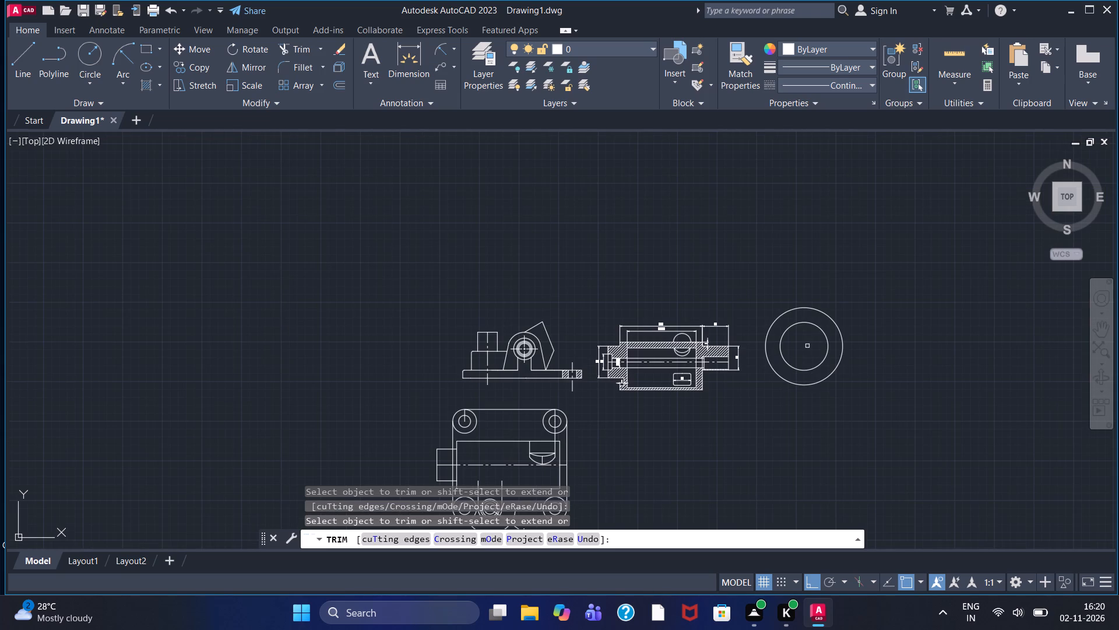
{"action": "middle_click_drag", "start_coordinate": [801, 353], "coordinate": [780, 398]}
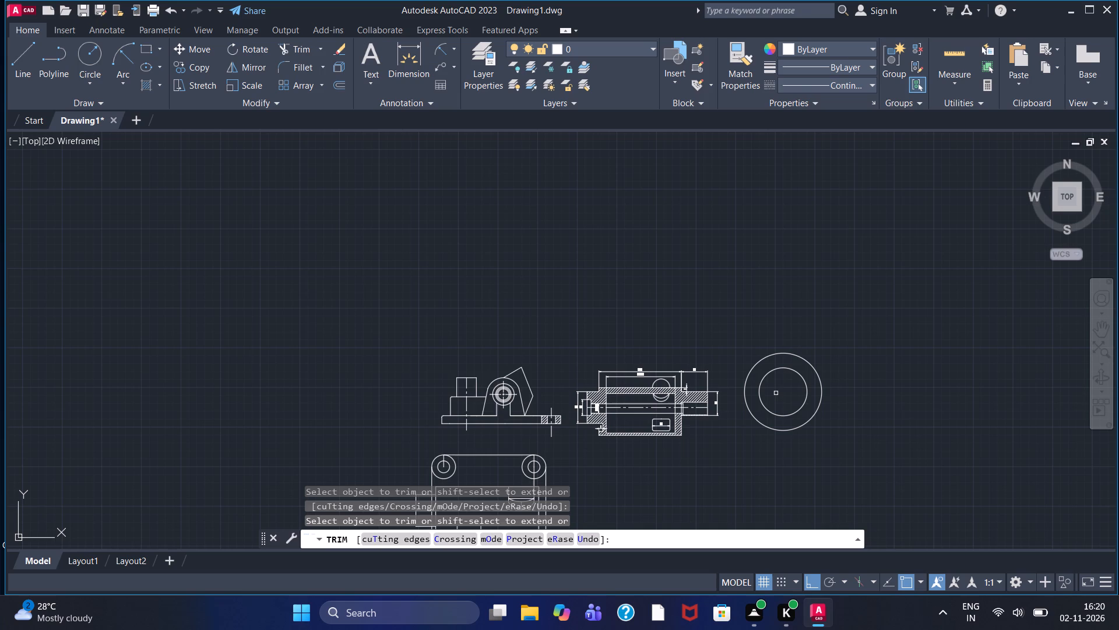
{"action": "scroll", "coordinate": [774, 389], "scroll_direction": "up", "scroll_amount": 1}
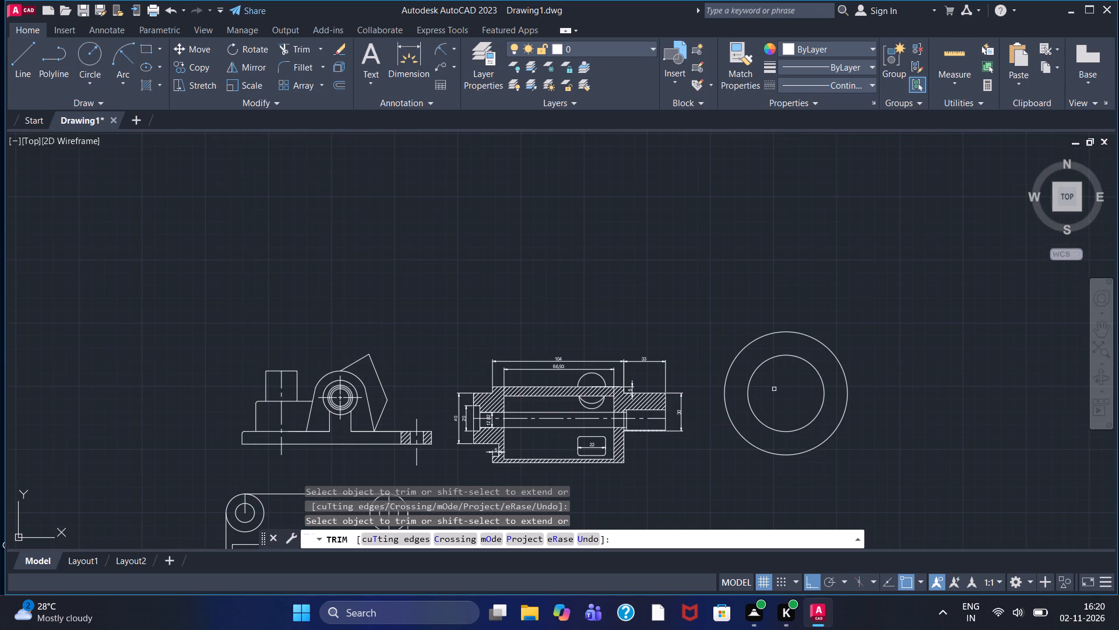
{"action": "scroll", "coordinate": [774, 389], "scroll_direction": "up", "scroll_amount": 1}
{"action": "scroll", "coordinate": [774, 389], "scroll_direction": "down", "scroll_amount": 1}
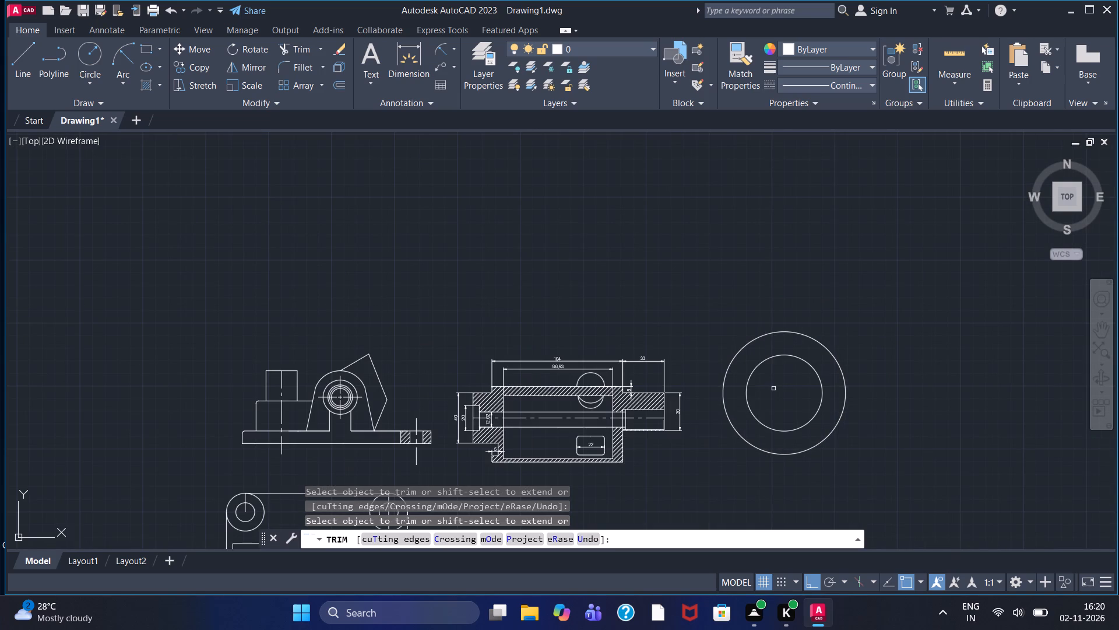
{"action": "scroll", "coordinate": [773, 388], "scroll_direction": "down", "scroll_amount": 1}
{"action": "scroll", "coordinate": [773, 388], "scroll_direction": "up", "scroll_amount": 1}
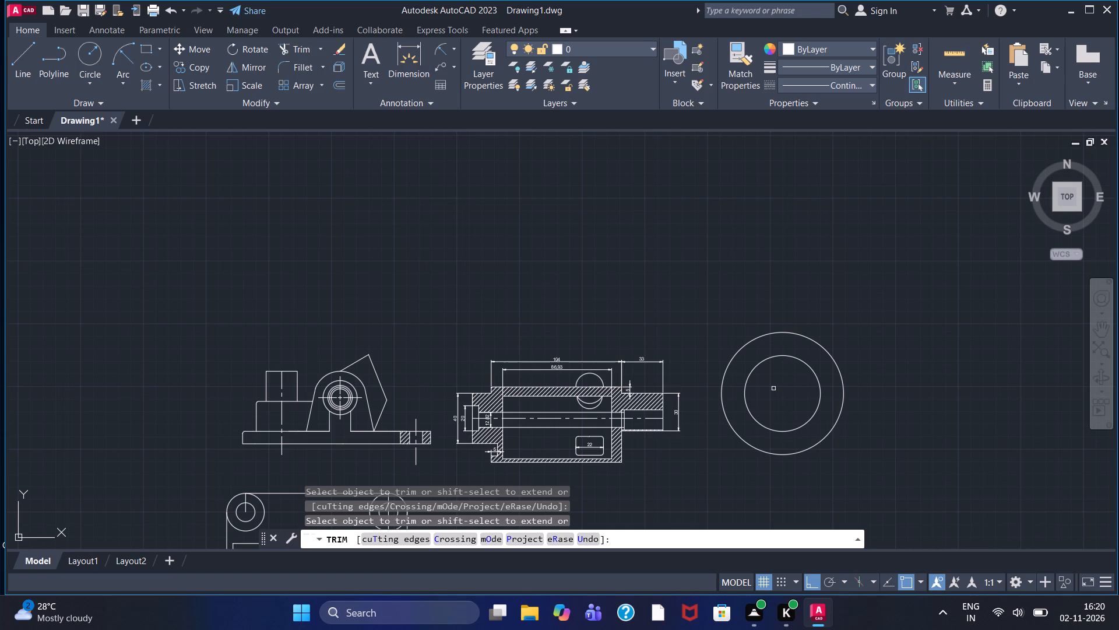
{"action": "scroll", "coordinate": [773, 388], "scroll_direction": "down", "scroll_amount": 1}
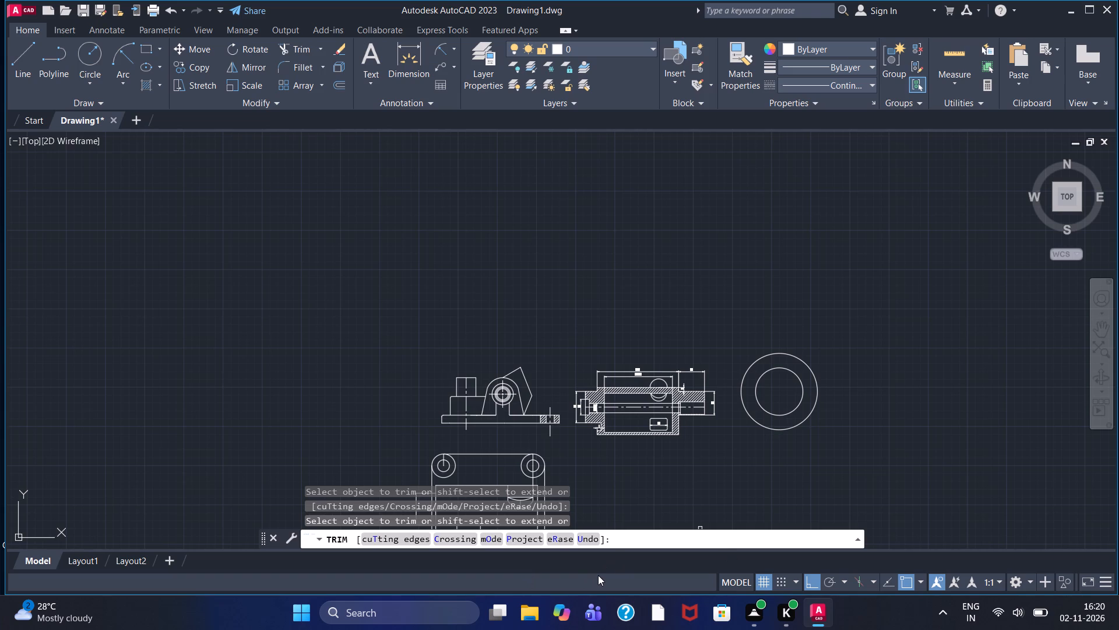
{"action": "scroll", "coordinate": [598, 575], "scroll_direction": "down", "scroll_amount": 2}
Remove both concentric circles beside the hatched section with the Trim command.
{"action": "scroll", "coordinate": [701, 456], "scroll_direction": "down", "scroll_amount": 1}
{"action": "middle_click_drag", "start_coordinate": [685, 433], "coordinate": [579, 345]}
{"action": "scroll", "coordinate": [597, 356], "scroll_direction": "up", "scroll_amount": 2}
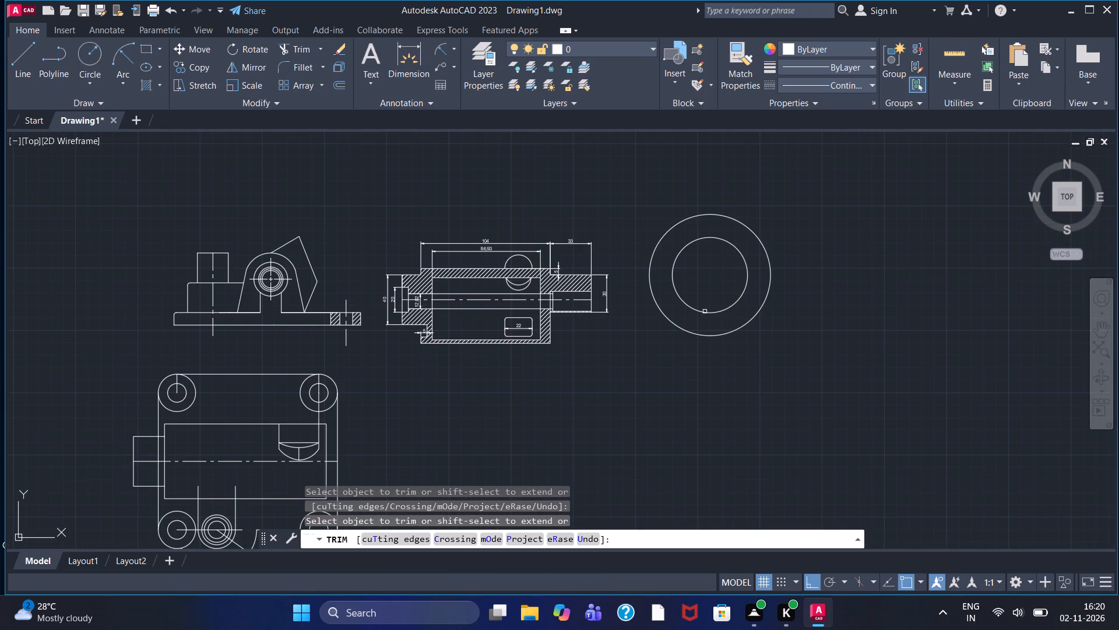
{"action": "left_click", "coordinate": [695, 238]}
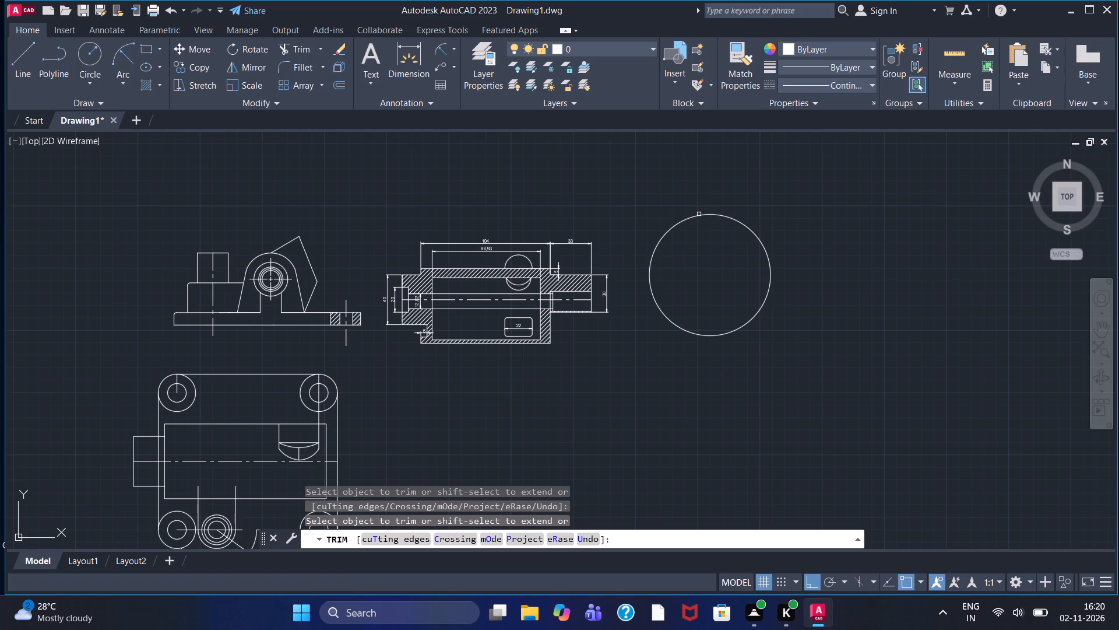
{"action": "left_click", "coordinate": [699, 214]}
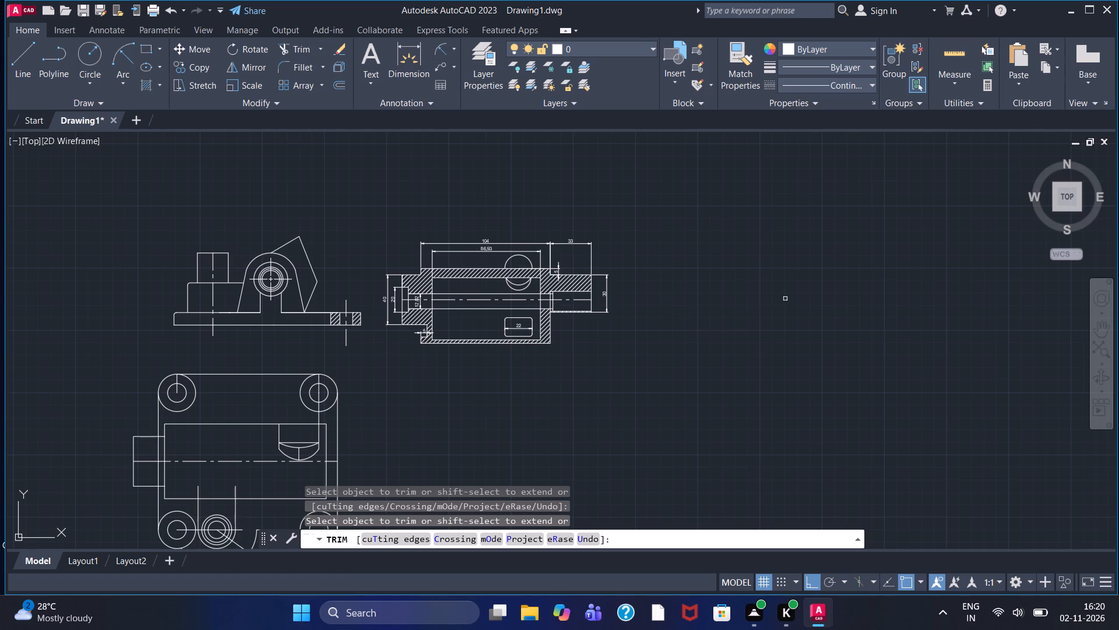
Draw a horizontal base line about 215 long in the empty space beside the hatched section.
{"action": "left_click", "coordinate": [37, 67]}
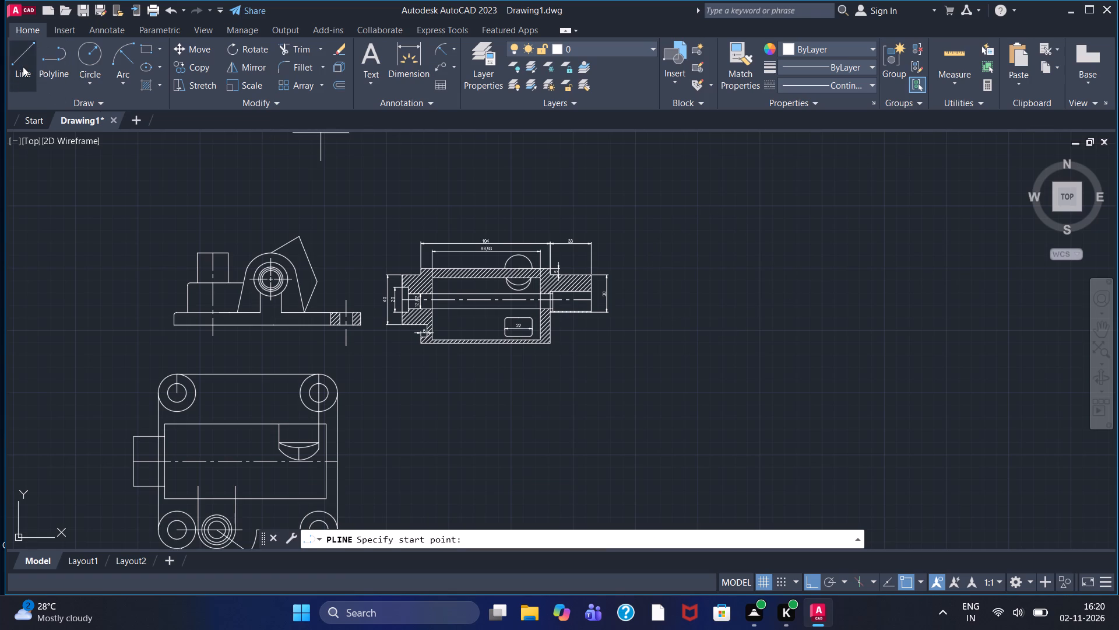
{"action": "left_click", "coordinate": [23, 66]}
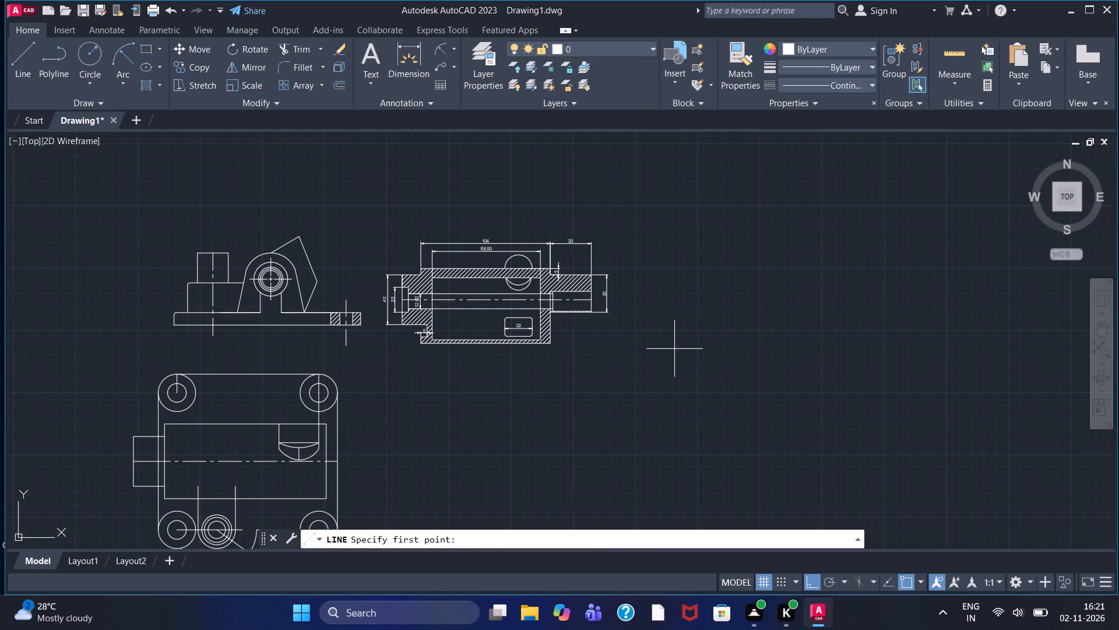
{"action": "left_click", "coordinate": [684, 346]}
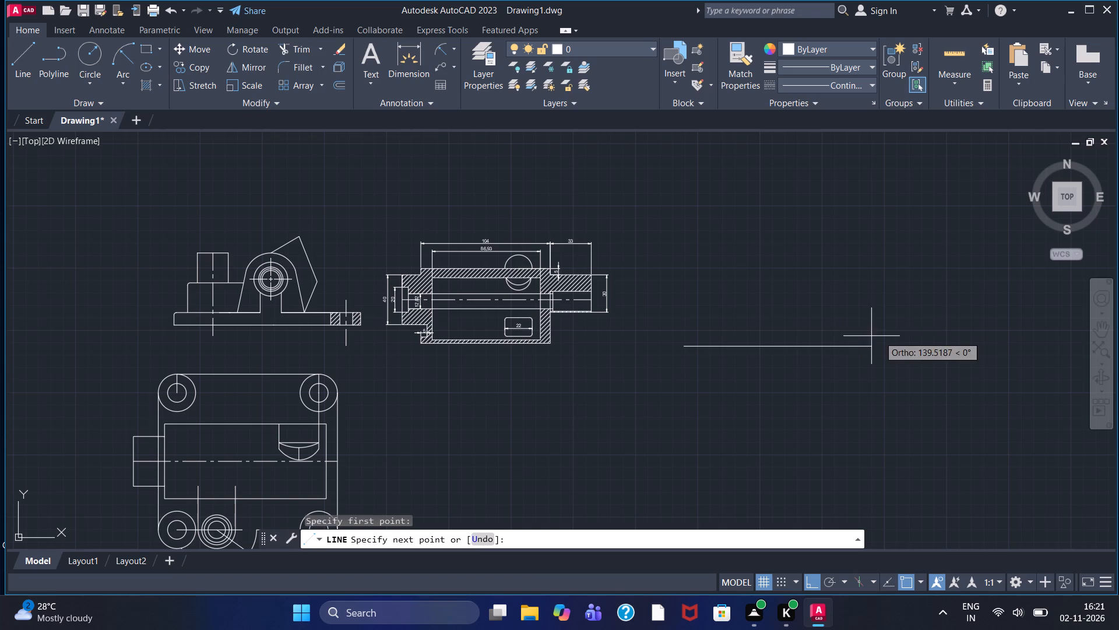
{"action": "left_click", "coordinate": [953, 342]}
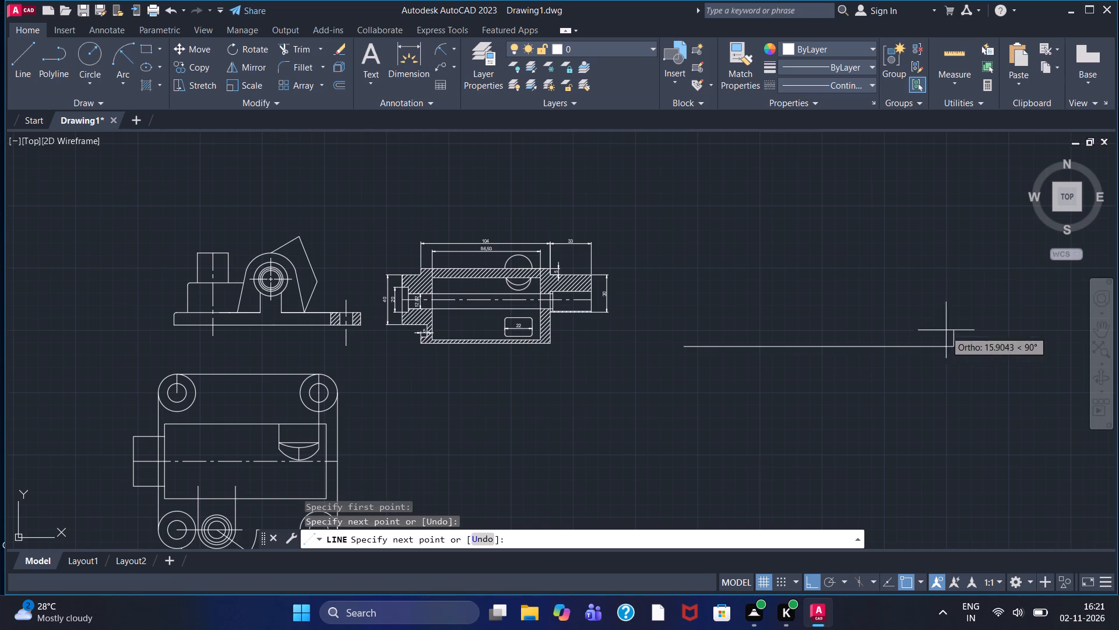
Continue the outline from the base line's far end: 10 up, 10 inward, 31 up and 5 inward.
{"action": "scroll", "coordinate": [931, 339], "scroll_direction": "up", "scroll_amount": 2}
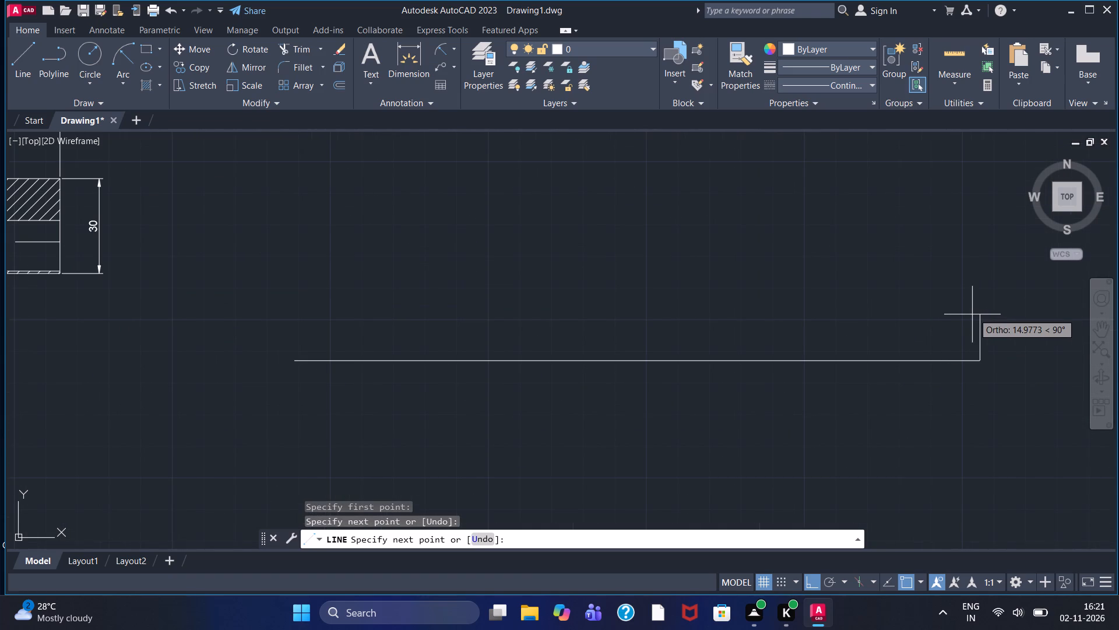
{"action": "type", "text": "10"}
{"action": "key", "text": "Return"}
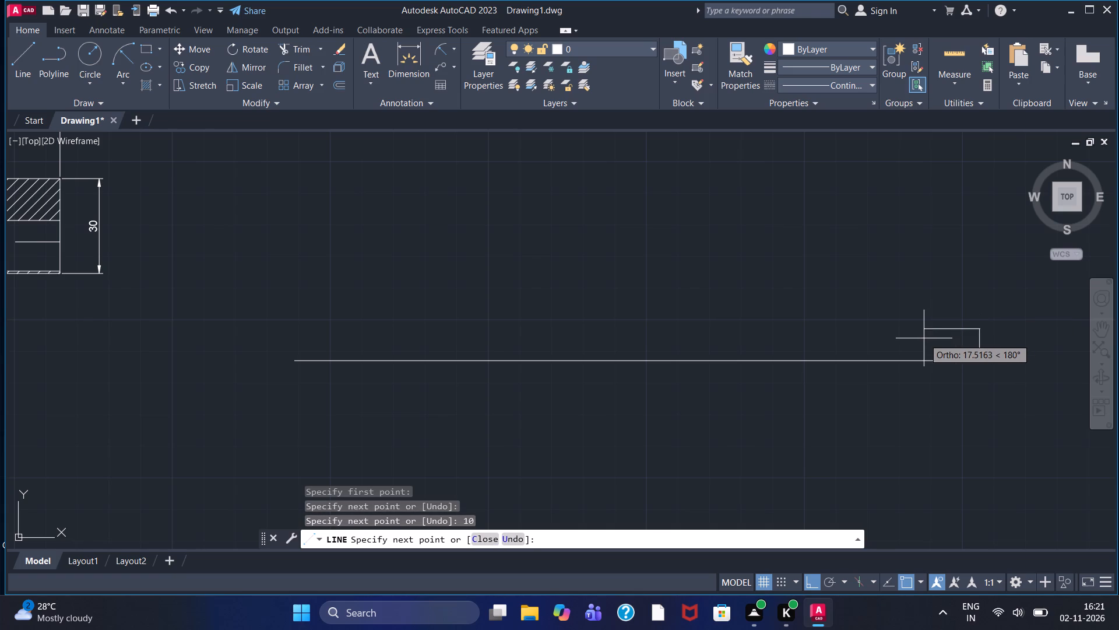
{"action": "type", "text": "10"}
{"action": "key", "text": "Return"}
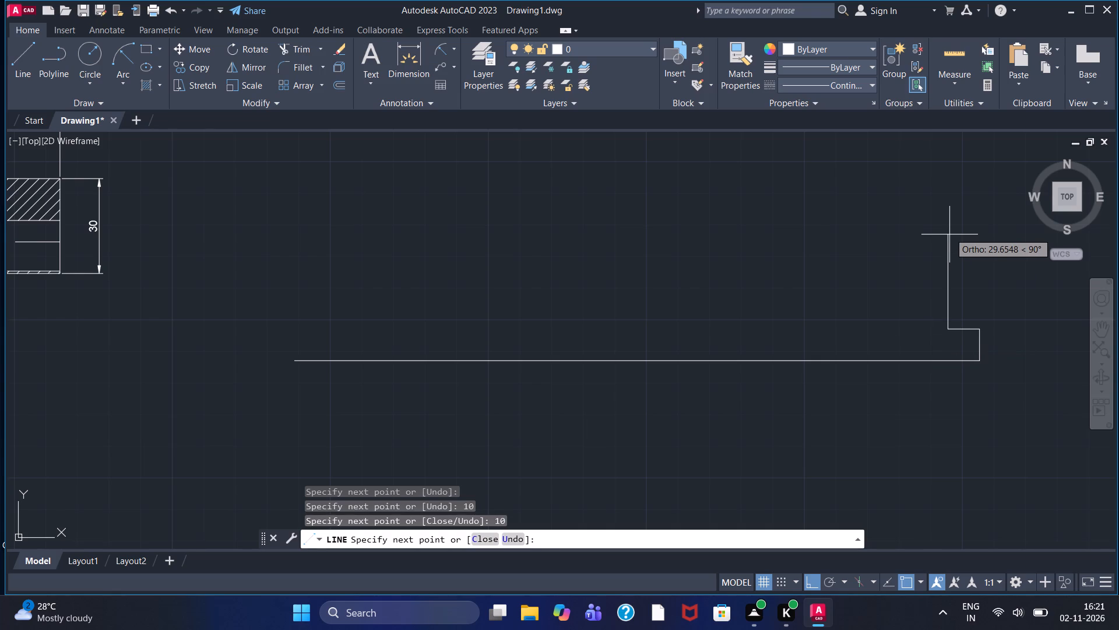
{"action": "type", "text": "31"}
{"action": "key", "text": "Return"}
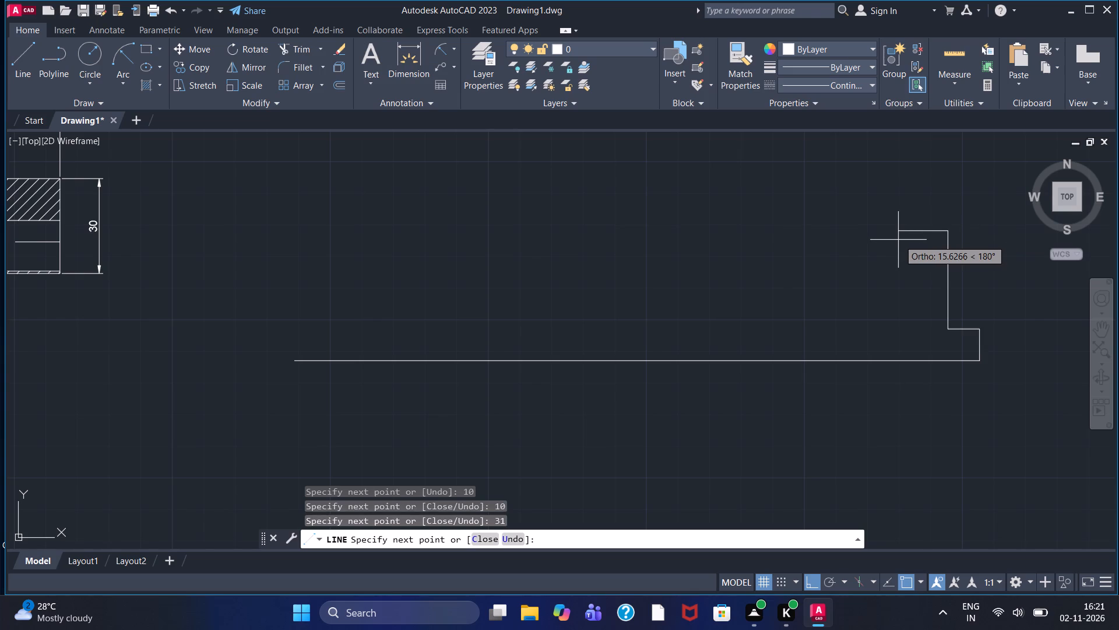
{"action": "key", "text": "5"}
{"action": "key", "text": "Return"}
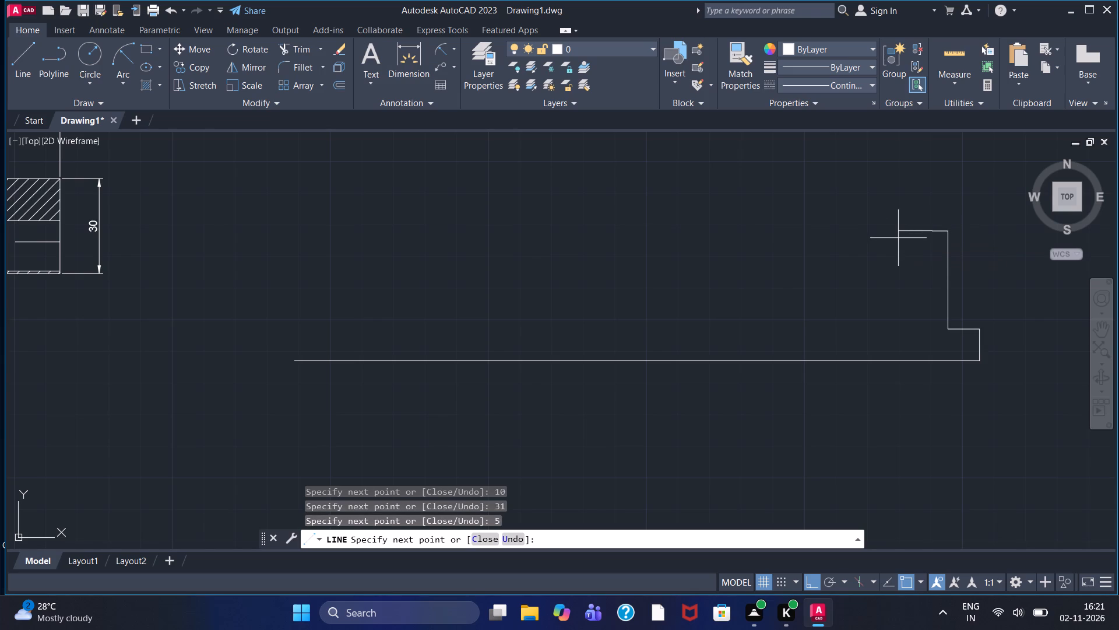
Continue the outline about 24 up, 30 inward, about 22 down and about 21 inward, and end the line there.
{"action": "left_click", "coordinate": [900, 155]}
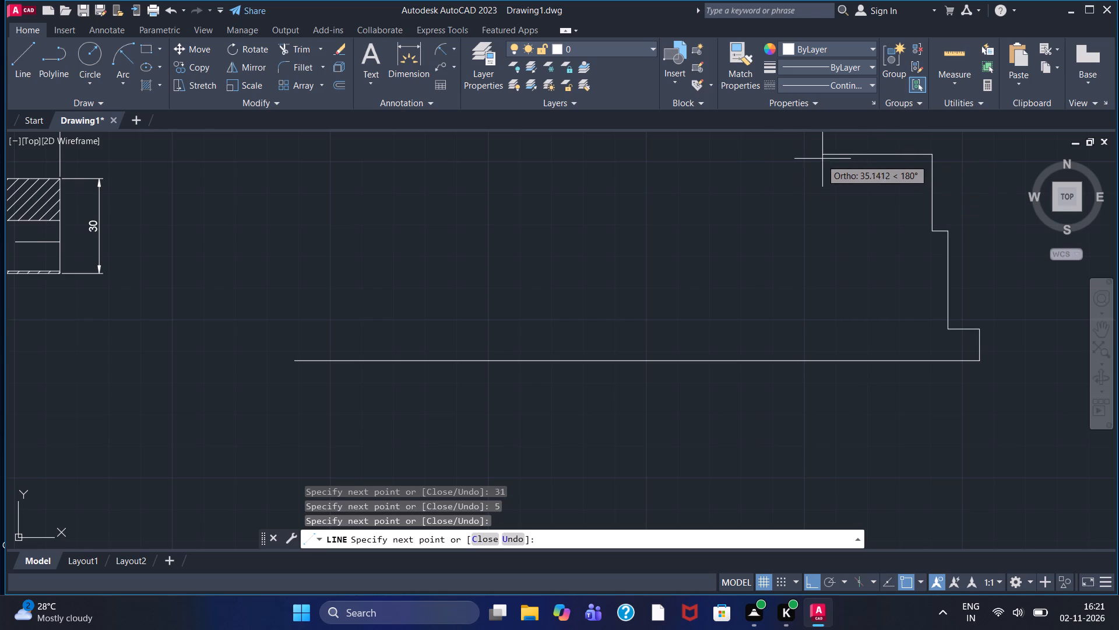
{"action": "type", "text": "30"}
{"action": "key", "text": "Return"}
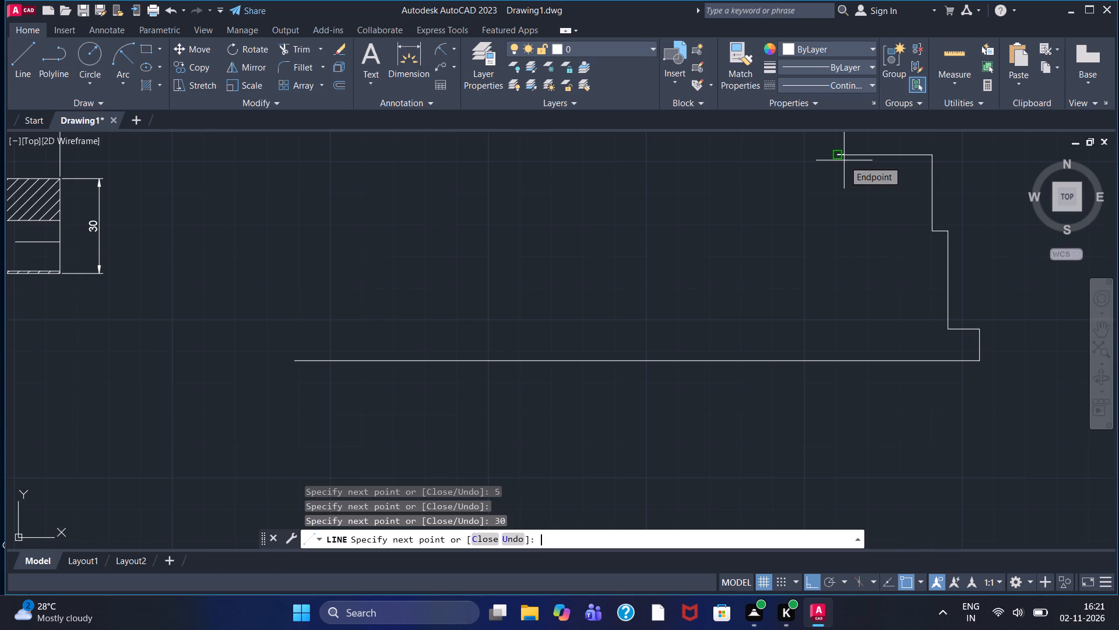
{"action": "left_click", "coordinate": [845, 225]}
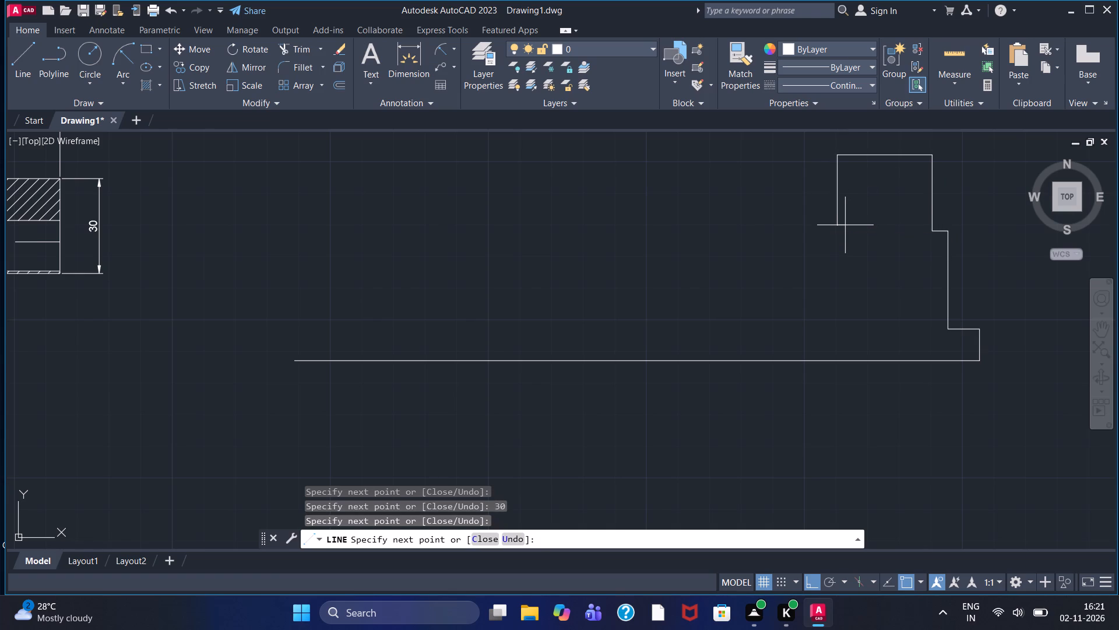
{"action": "left_click", "coordinate": [770, 215]}
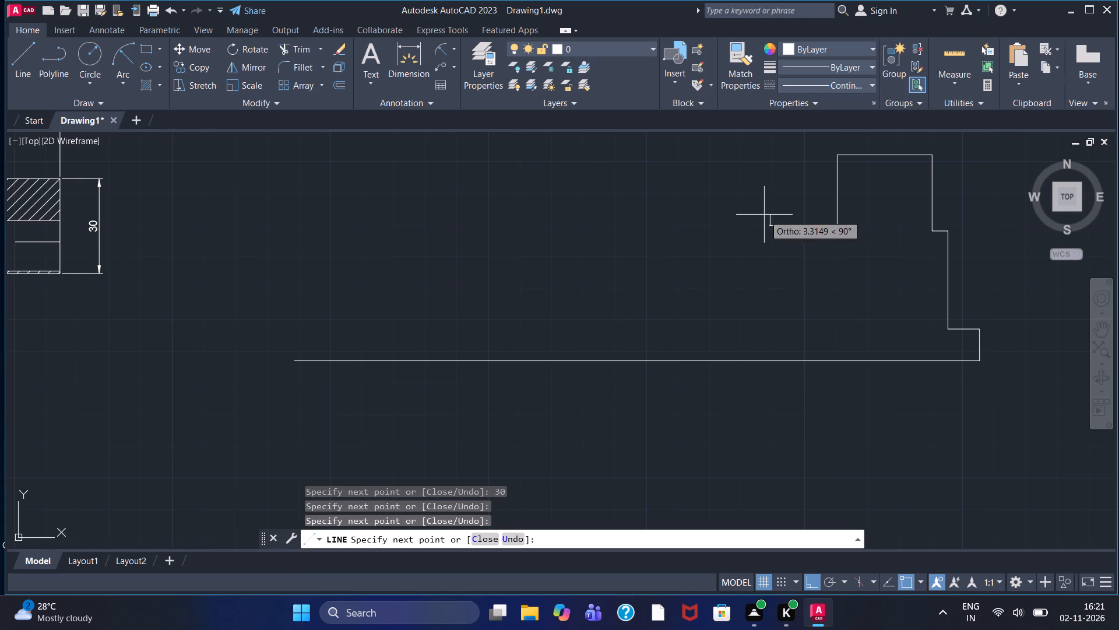
{"action": "right_click", "coordinate": [772, 194]}
{"action": "left_click", "coordinate": [782, 200]}
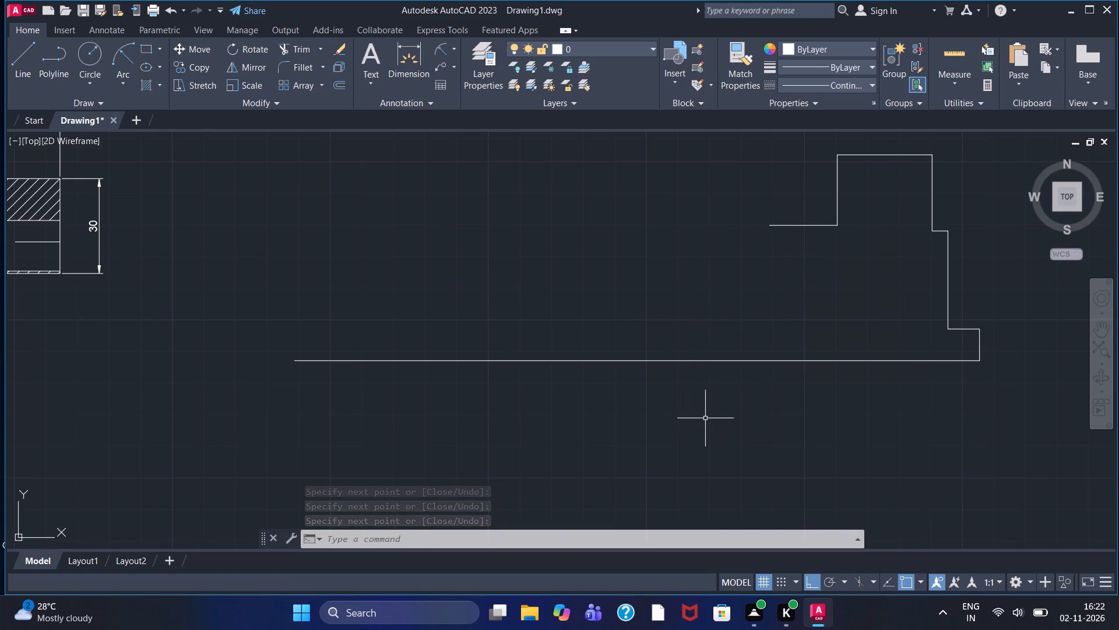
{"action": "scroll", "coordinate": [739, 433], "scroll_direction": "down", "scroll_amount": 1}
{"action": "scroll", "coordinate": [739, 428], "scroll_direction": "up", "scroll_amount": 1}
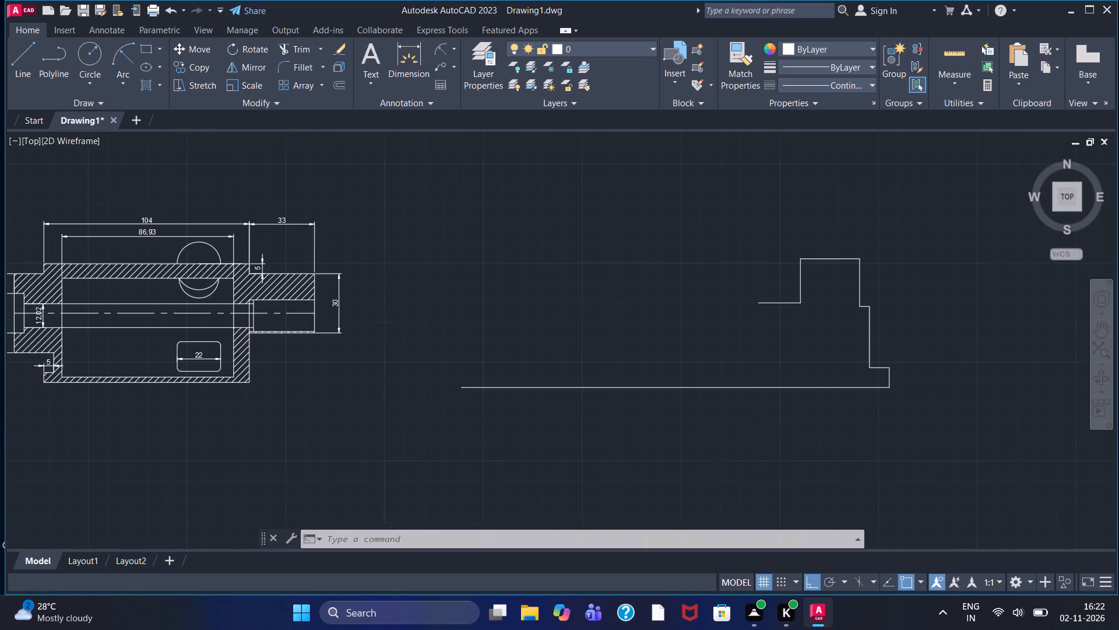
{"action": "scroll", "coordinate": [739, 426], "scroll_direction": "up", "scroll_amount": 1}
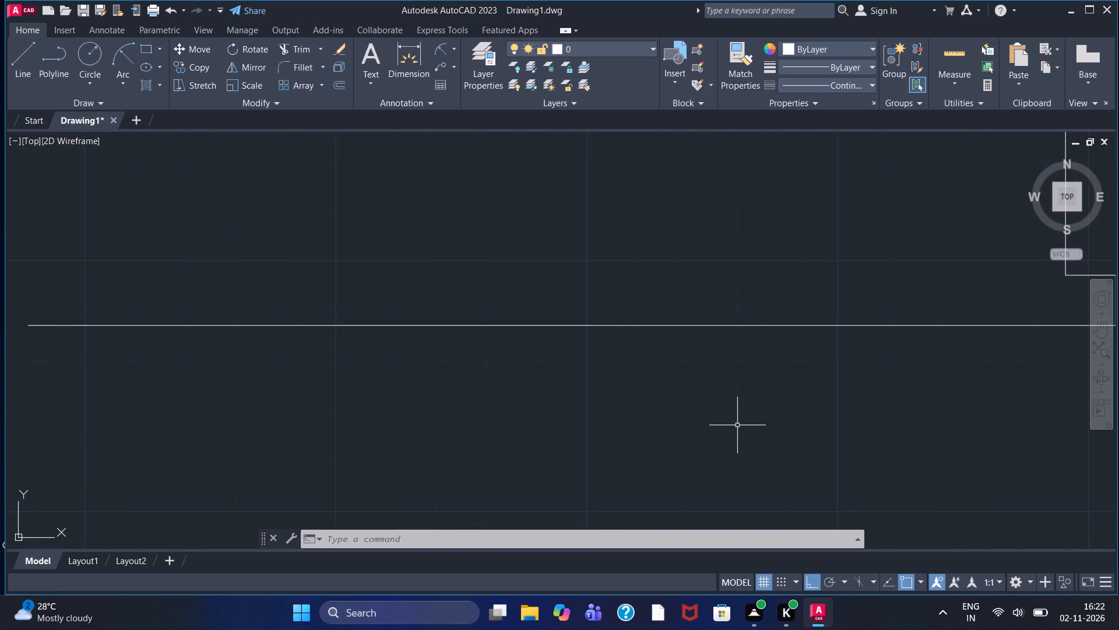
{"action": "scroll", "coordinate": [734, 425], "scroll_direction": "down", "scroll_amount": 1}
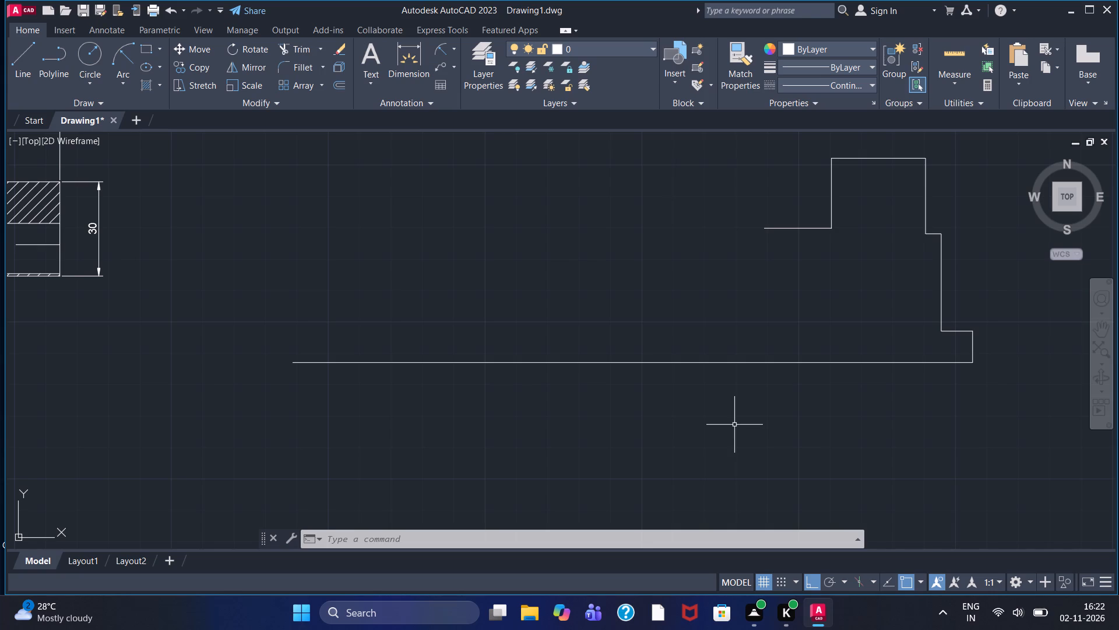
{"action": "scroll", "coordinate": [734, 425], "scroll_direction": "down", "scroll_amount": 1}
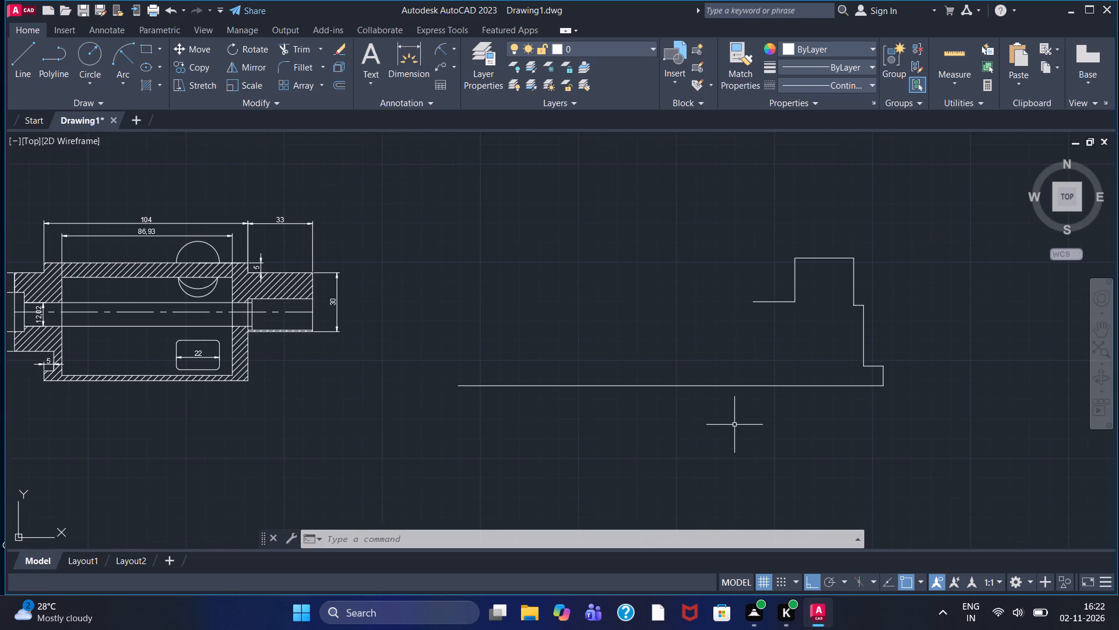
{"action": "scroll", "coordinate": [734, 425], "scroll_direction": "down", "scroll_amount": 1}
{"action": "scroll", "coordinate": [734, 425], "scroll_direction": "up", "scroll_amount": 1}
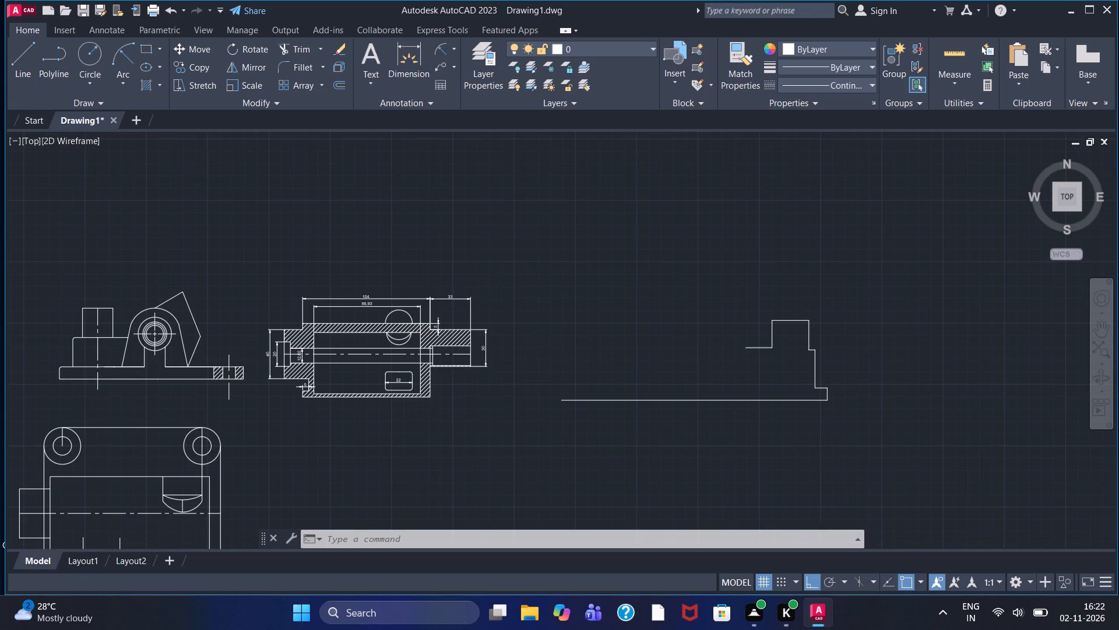
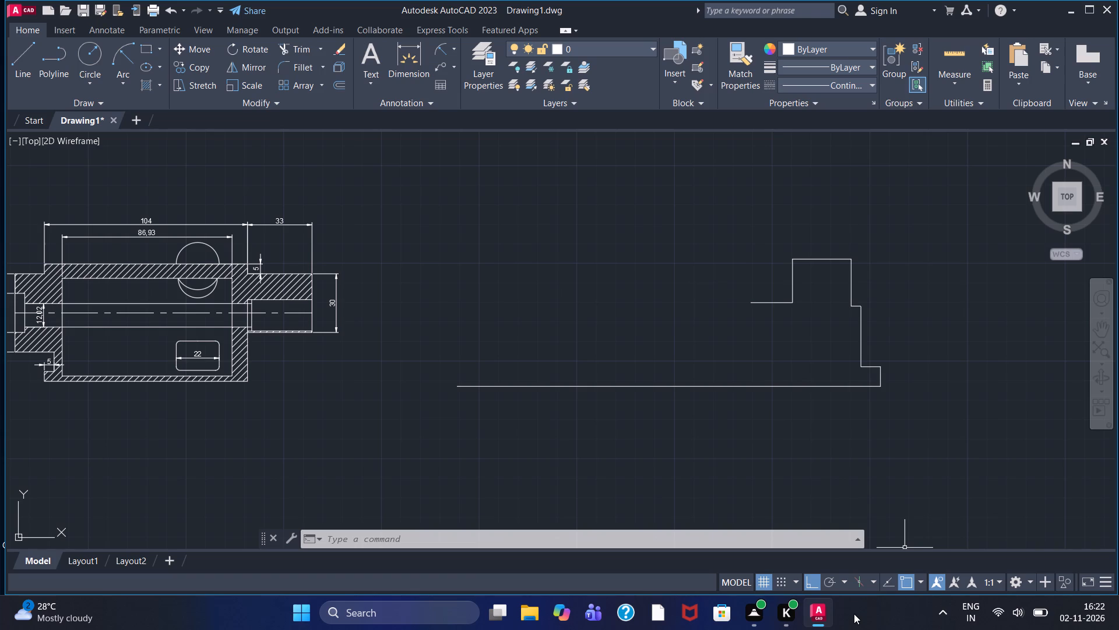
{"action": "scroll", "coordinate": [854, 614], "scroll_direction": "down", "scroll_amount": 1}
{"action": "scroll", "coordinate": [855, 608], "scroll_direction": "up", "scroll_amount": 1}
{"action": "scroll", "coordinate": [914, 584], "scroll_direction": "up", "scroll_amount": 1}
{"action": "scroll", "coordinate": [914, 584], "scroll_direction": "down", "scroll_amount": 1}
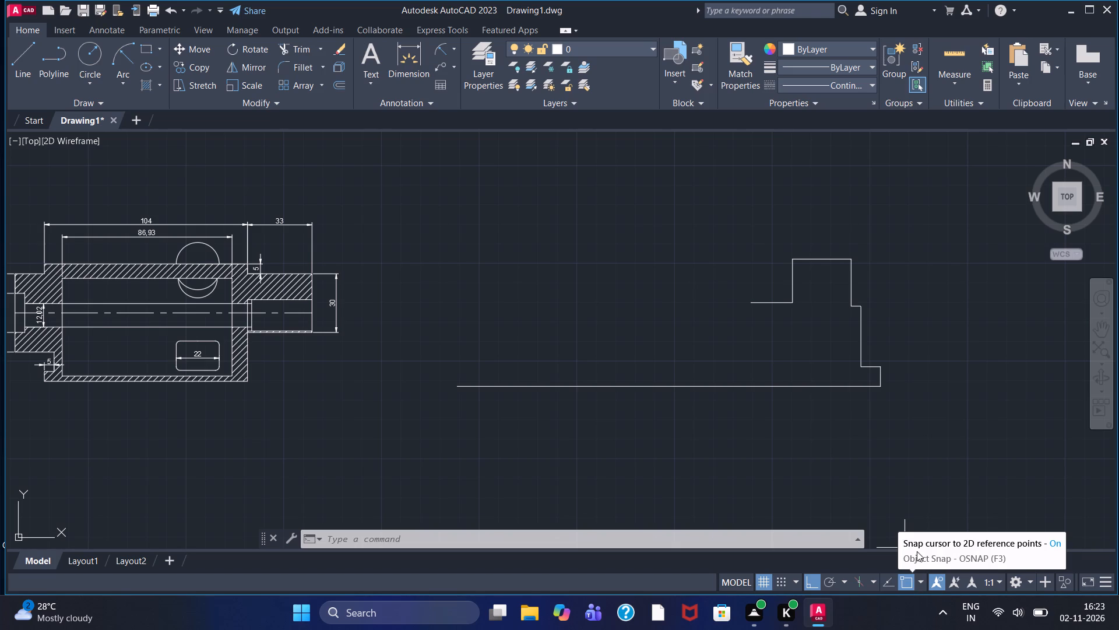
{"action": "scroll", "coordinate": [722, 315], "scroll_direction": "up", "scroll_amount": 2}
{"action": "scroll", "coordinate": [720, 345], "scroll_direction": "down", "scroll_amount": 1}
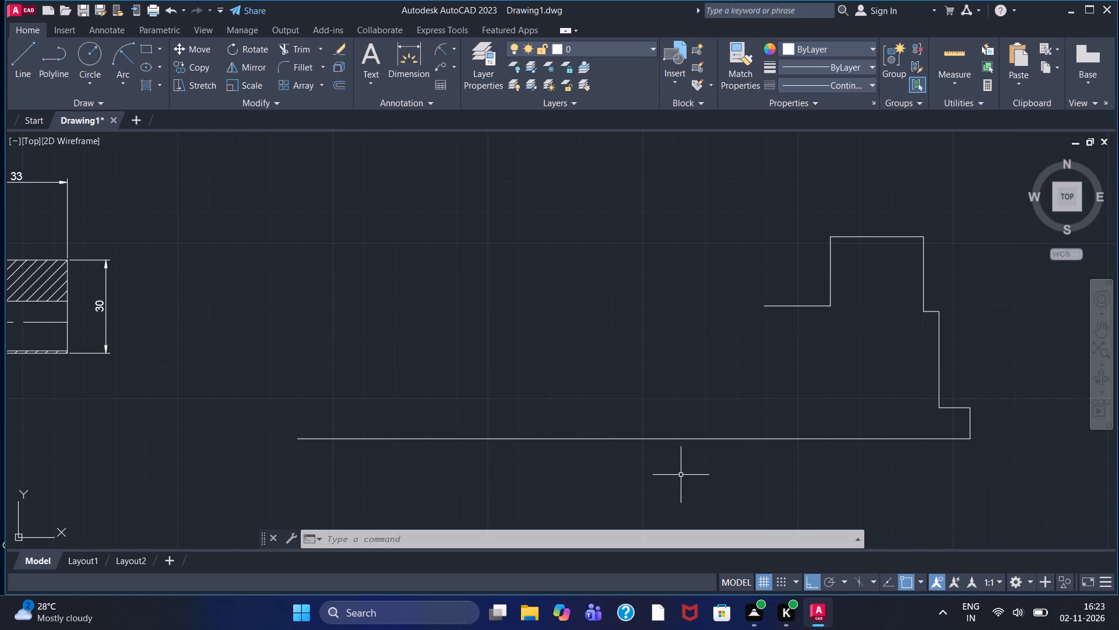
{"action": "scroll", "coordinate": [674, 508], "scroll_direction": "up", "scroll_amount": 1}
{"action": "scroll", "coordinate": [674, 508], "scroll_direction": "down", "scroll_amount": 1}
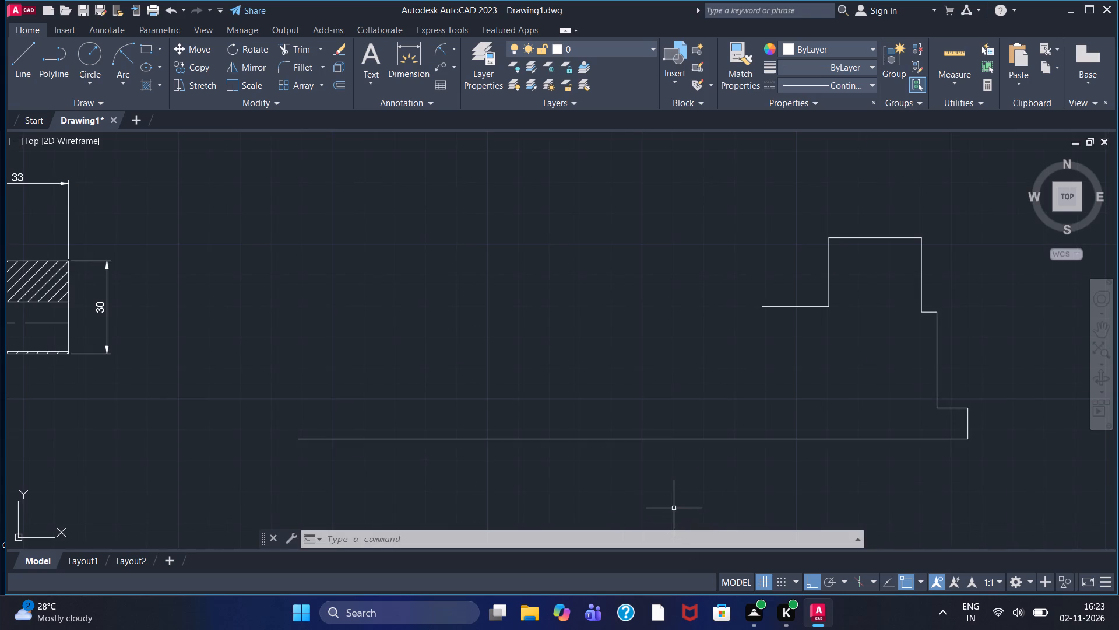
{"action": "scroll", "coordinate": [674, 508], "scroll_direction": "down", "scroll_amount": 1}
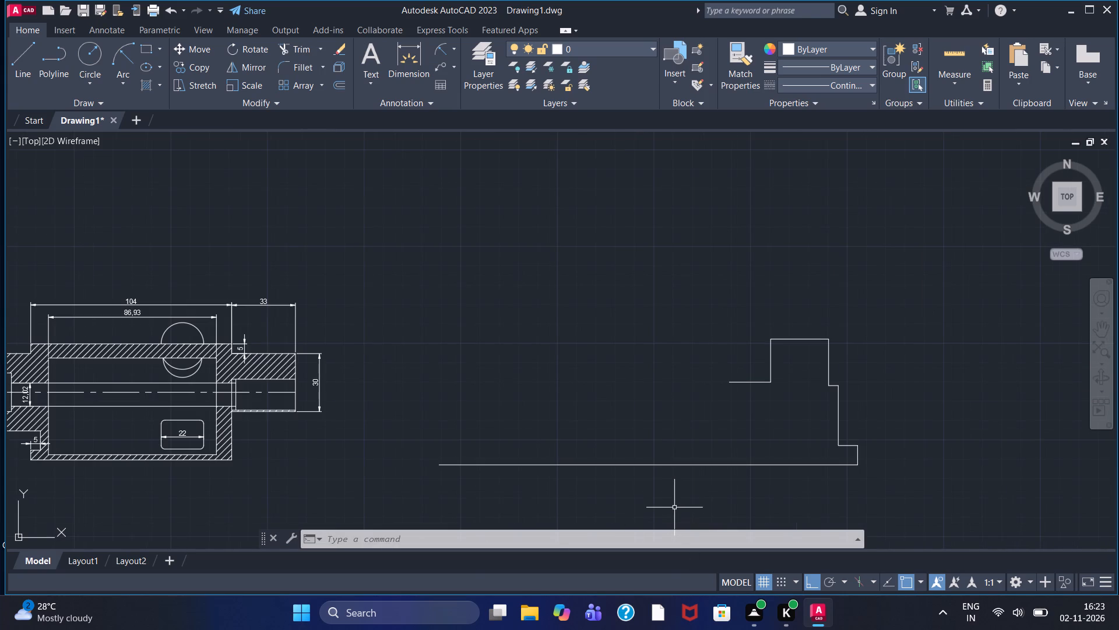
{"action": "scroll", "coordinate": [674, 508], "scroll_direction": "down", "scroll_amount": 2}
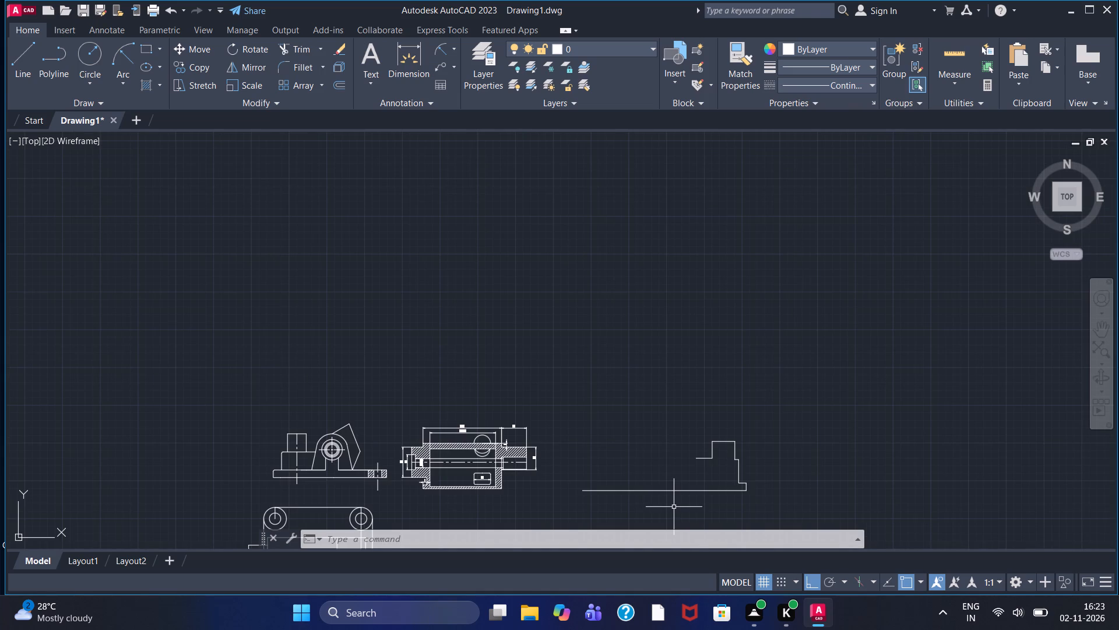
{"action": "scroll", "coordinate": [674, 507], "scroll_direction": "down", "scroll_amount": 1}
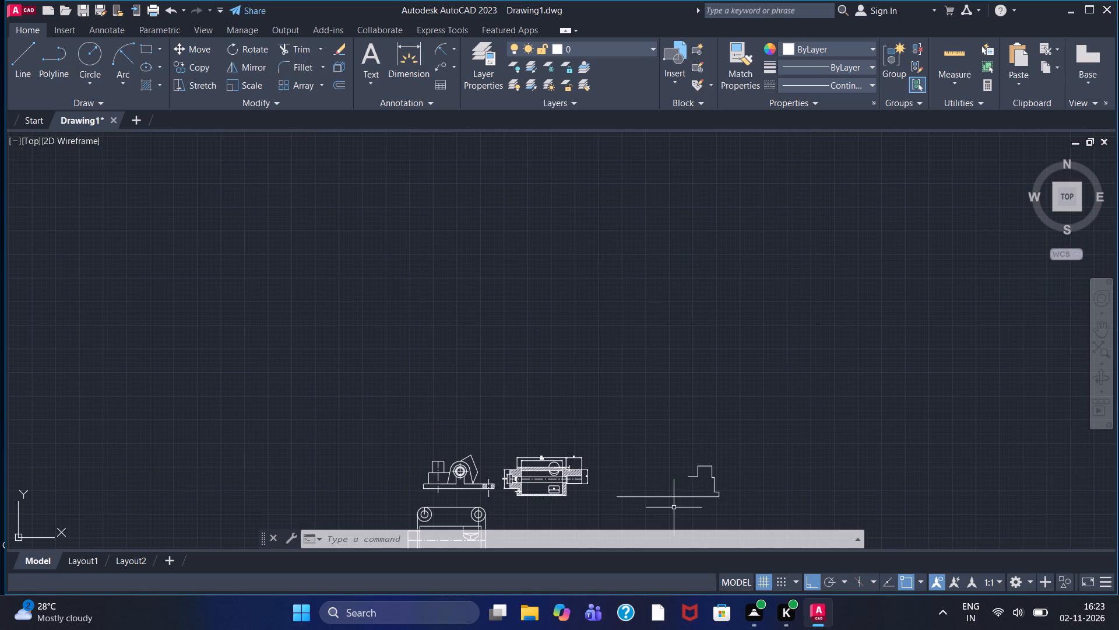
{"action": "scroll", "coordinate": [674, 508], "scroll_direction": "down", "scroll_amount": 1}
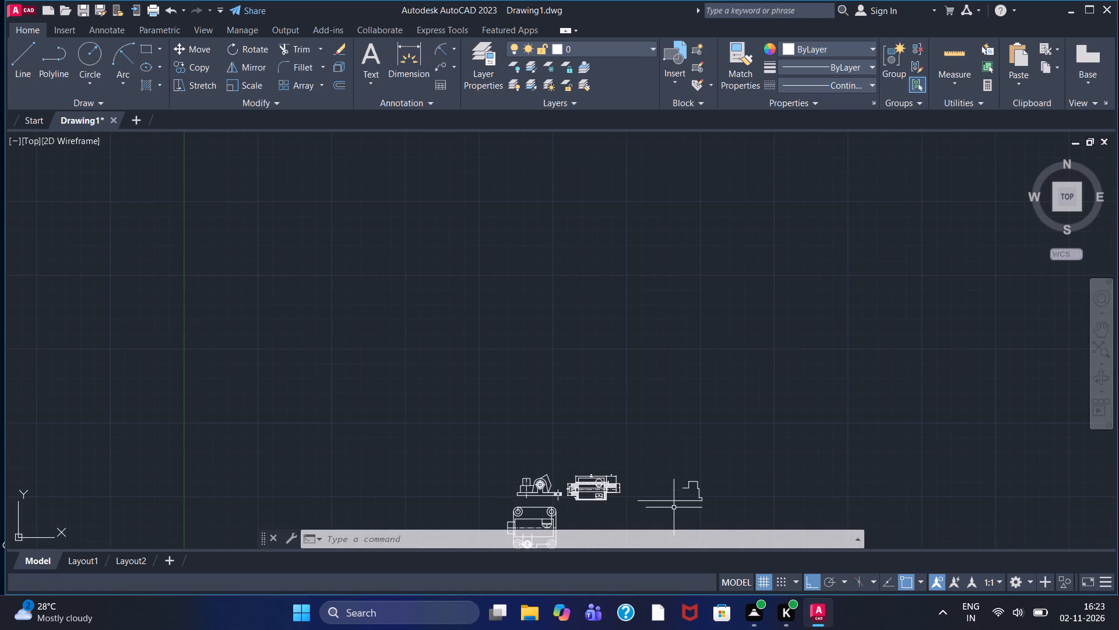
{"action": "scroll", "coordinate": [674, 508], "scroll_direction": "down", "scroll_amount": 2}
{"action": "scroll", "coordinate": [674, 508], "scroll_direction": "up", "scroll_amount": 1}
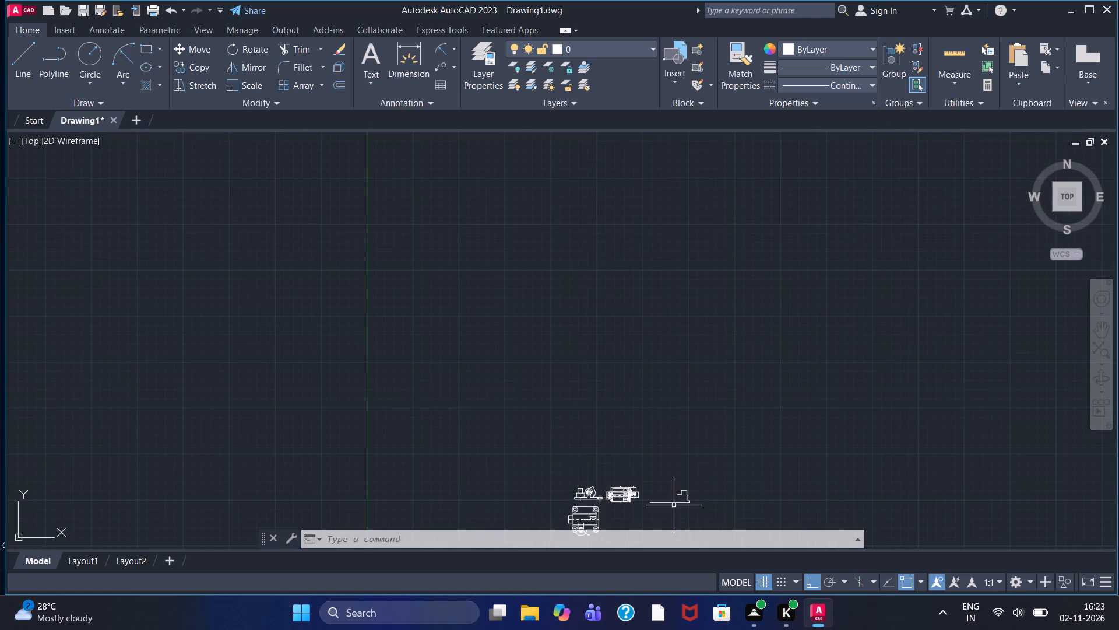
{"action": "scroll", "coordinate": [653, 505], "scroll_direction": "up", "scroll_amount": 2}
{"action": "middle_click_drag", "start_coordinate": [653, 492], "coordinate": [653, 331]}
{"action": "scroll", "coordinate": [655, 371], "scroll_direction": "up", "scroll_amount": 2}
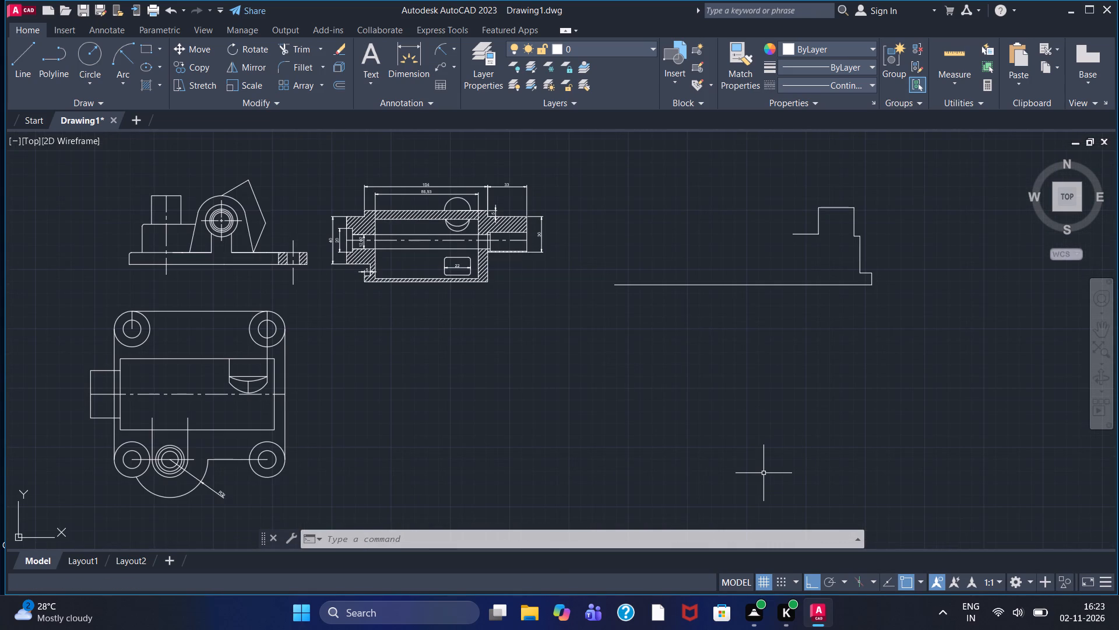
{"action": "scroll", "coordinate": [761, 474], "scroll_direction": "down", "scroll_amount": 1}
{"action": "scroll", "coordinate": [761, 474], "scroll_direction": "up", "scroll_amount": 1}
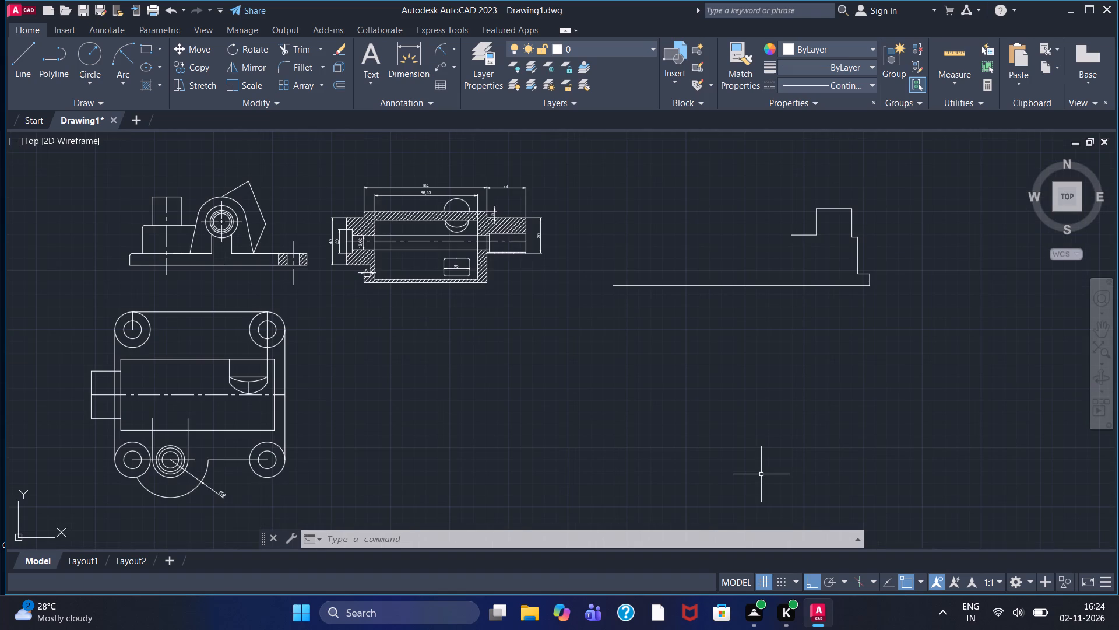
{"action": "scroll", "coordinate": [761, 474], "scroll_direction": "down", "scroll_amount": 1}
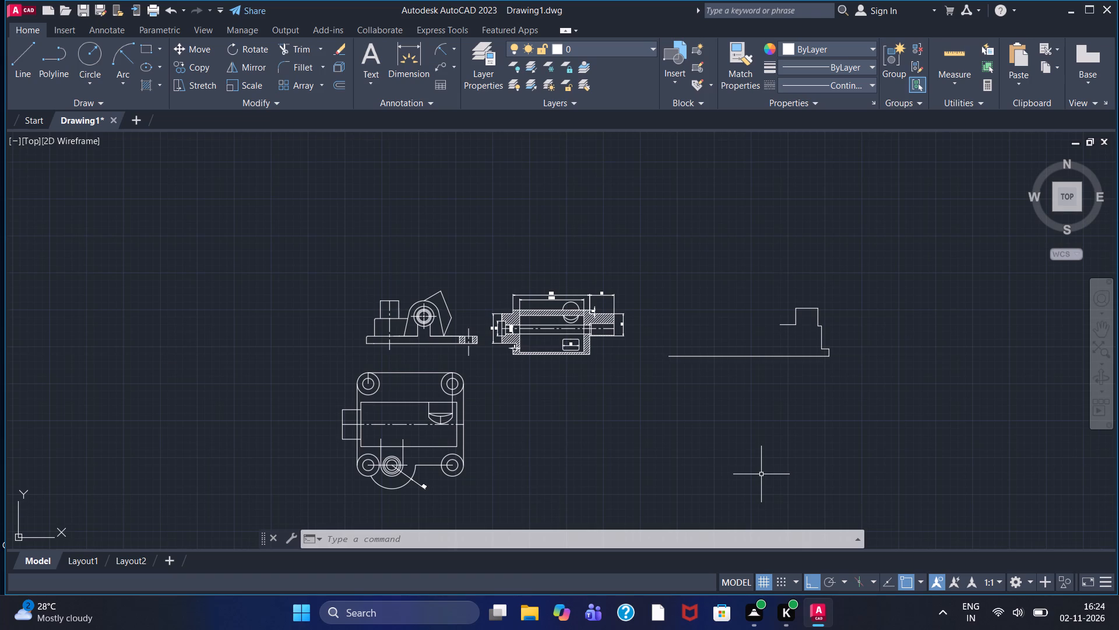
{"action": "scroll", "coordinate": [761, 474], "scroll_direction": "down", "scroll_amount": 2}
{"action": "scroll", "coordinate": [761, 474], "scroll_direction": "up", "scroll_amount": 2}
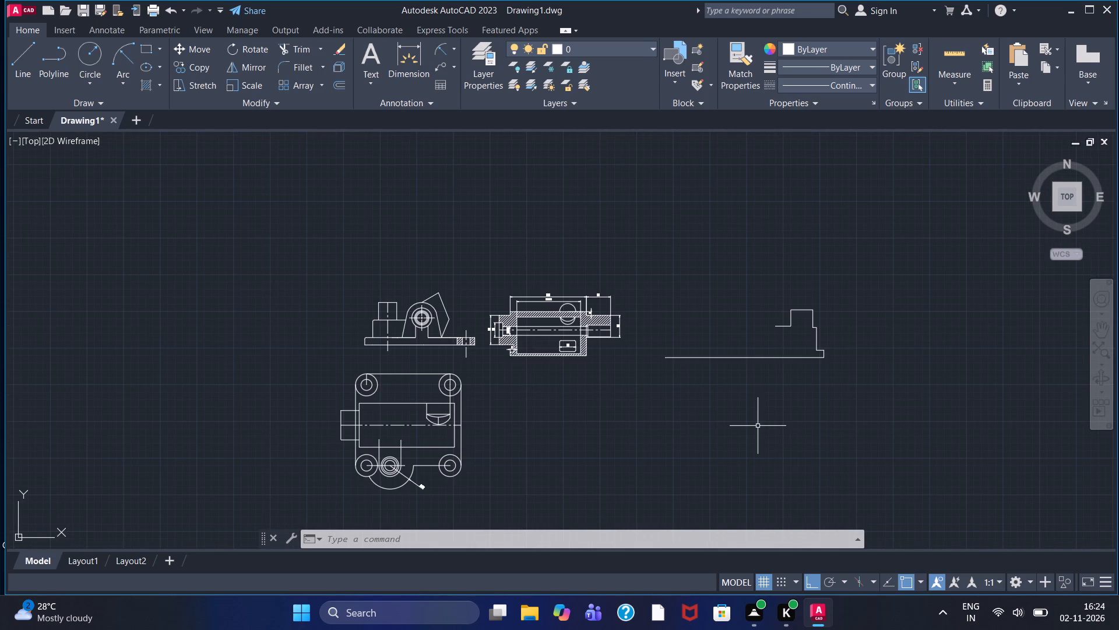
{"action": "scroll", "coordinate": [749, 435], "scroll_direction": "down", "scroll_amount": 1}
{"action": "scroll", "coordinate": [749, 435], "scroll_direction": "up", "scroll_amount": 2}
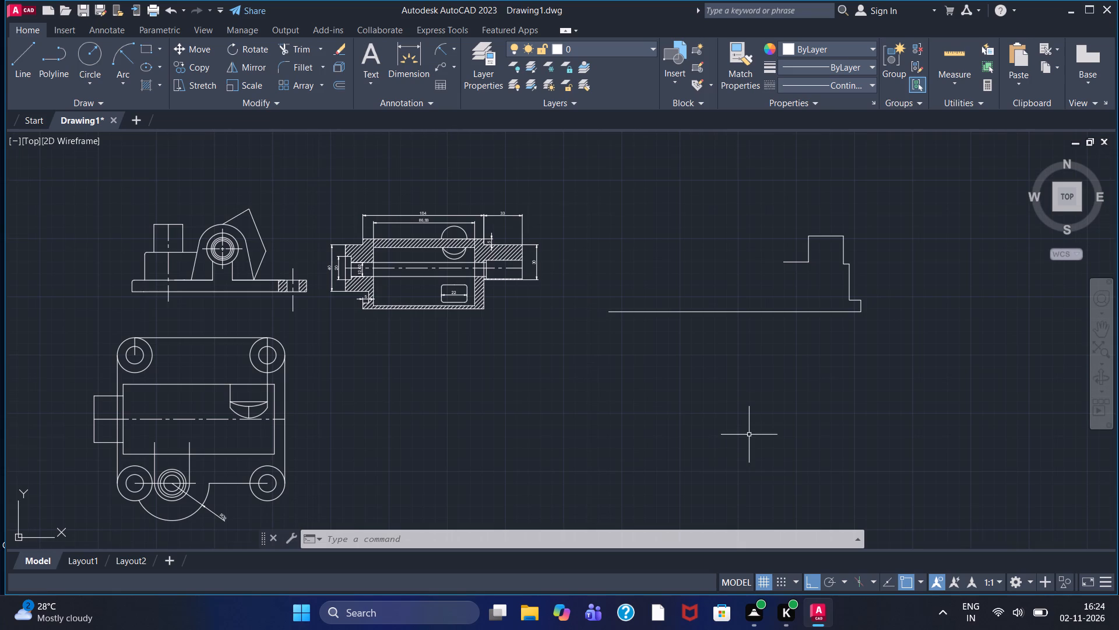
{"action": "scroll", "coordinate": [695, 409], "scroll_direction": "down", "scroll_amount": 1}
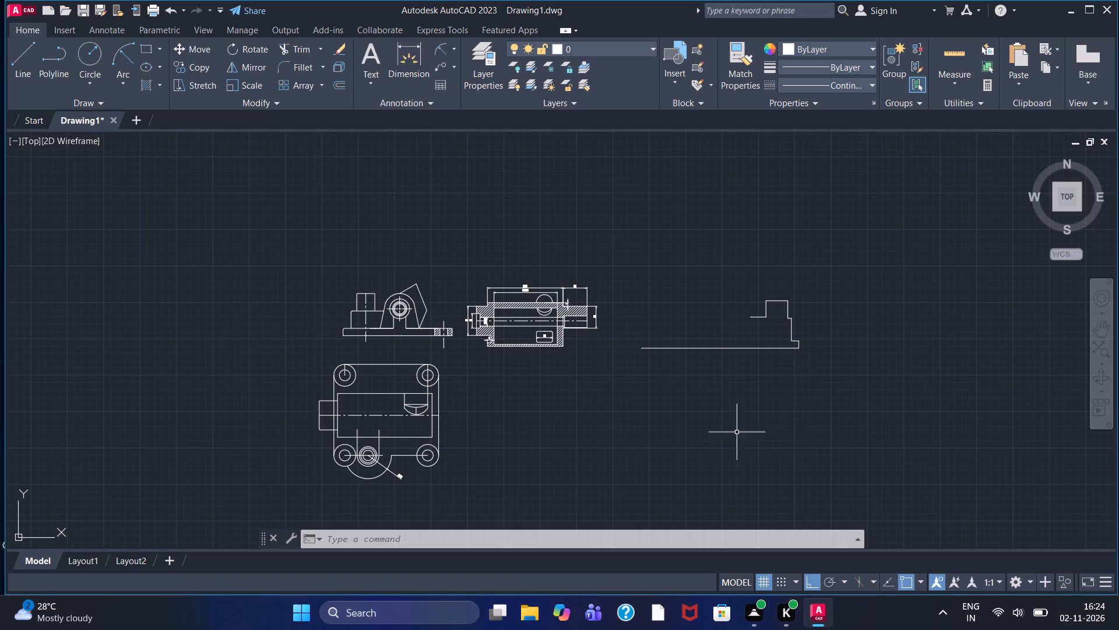
Draw a vertical line 10 units upward from the open left end of the long base line.
{"action": "scroll", "coordinate": [746, 340], "scroll_direction": "up", "scroll_amount": 3}
{"action": "middle_click_drag", "start_coordinate": [735, 325], "coordinate": [840, 345]}
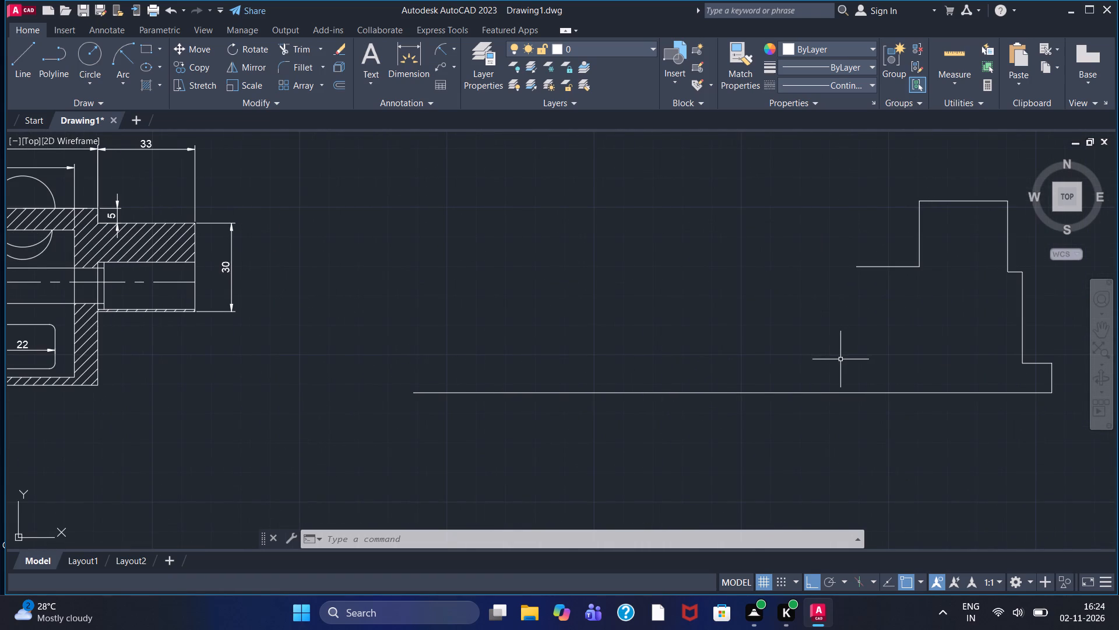
{"action": "left_click", "coordinate": [23, 73]}
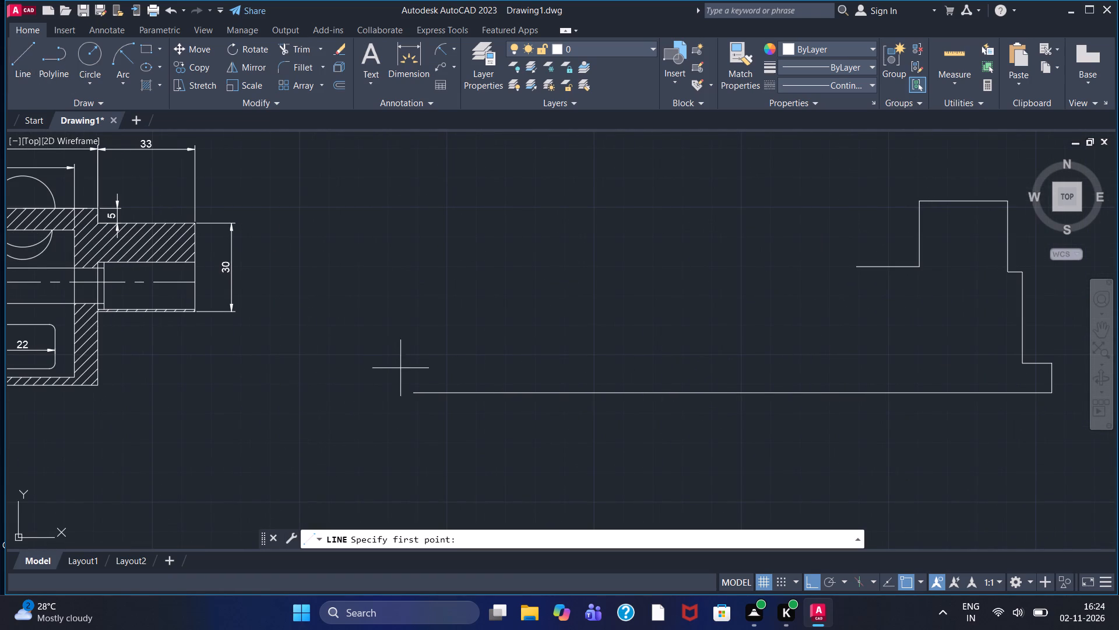
{"action": "left_click", "coordinate": [418, 388]}
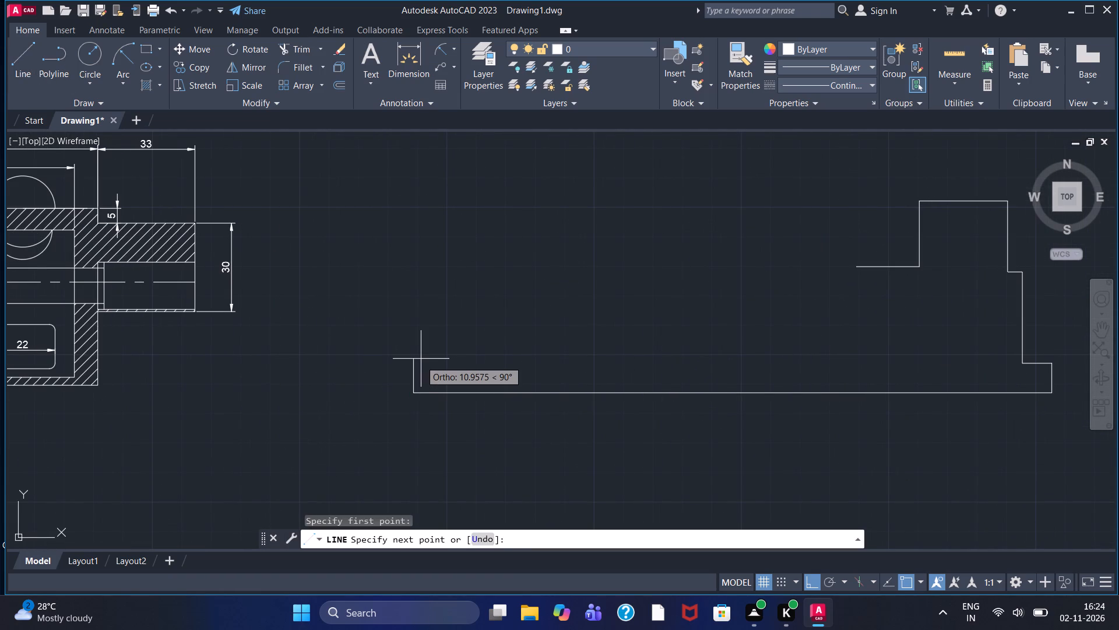
{"action": "type", "text": "10"}
{"action": "key", "text": "Return"}
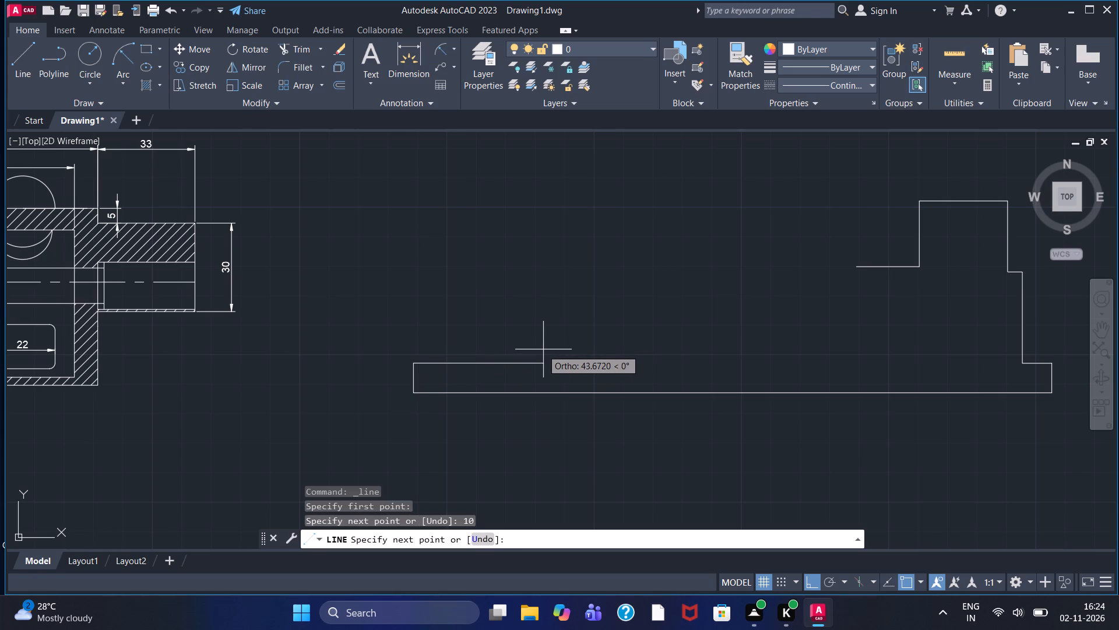
{"action": "right_click", "coordinate": [542, 261]}
{"action": "left_click", "coordinate": [561, 266]}
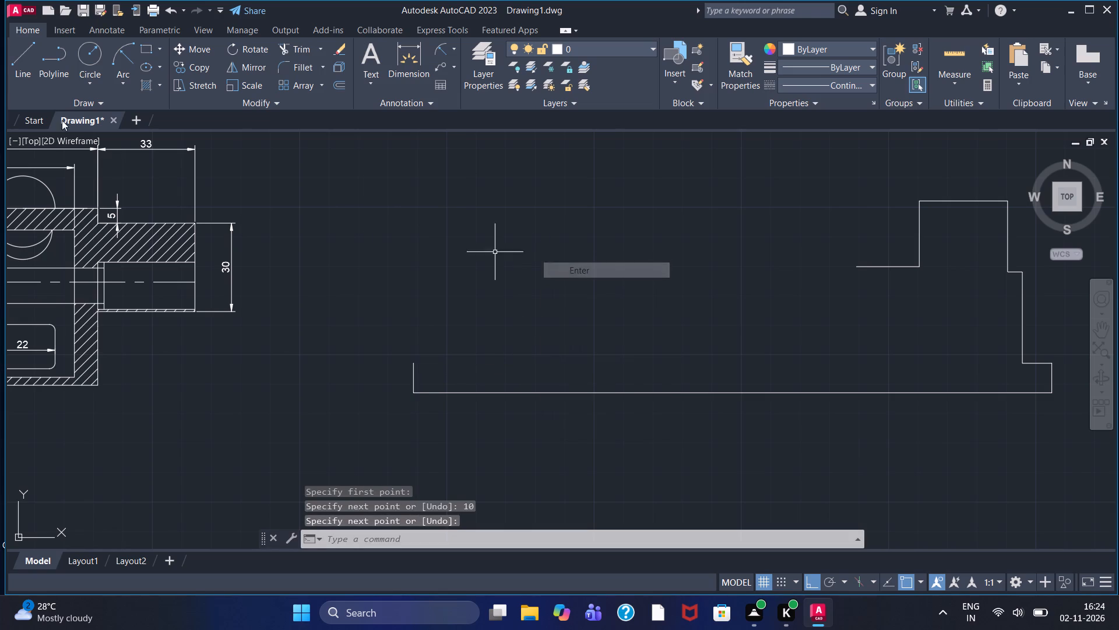
Draw lines from the midpoint of the profile's top edge, 55 units to the left and 22 units straight down.
{"action": "left_click", "coordinate": [16, 64]}
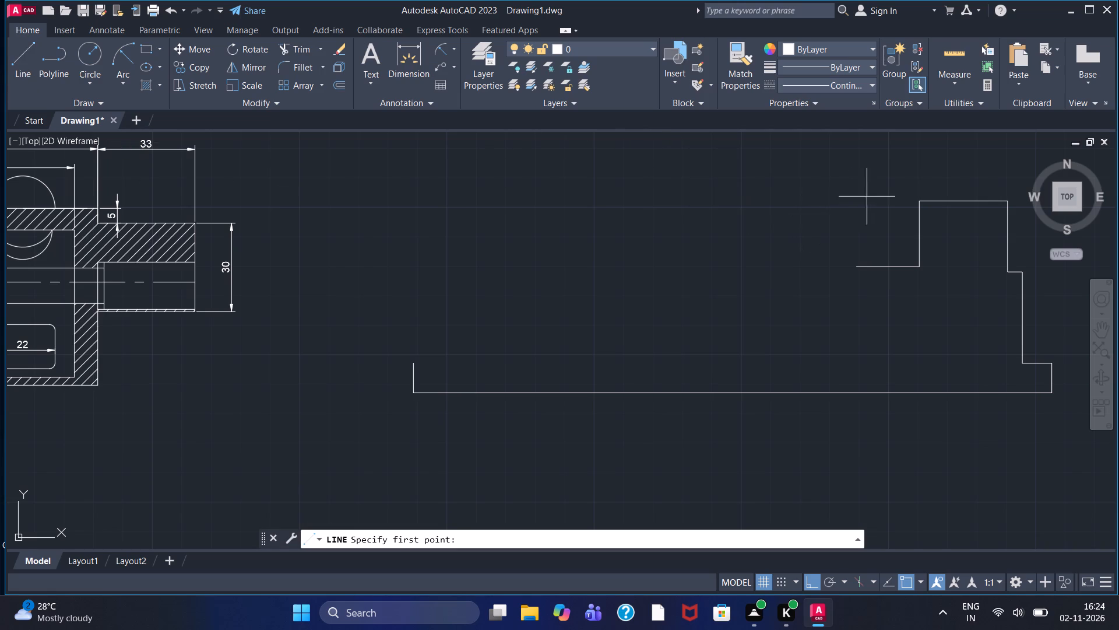
{"action": "left_click", "coordinate": [959, 202]}
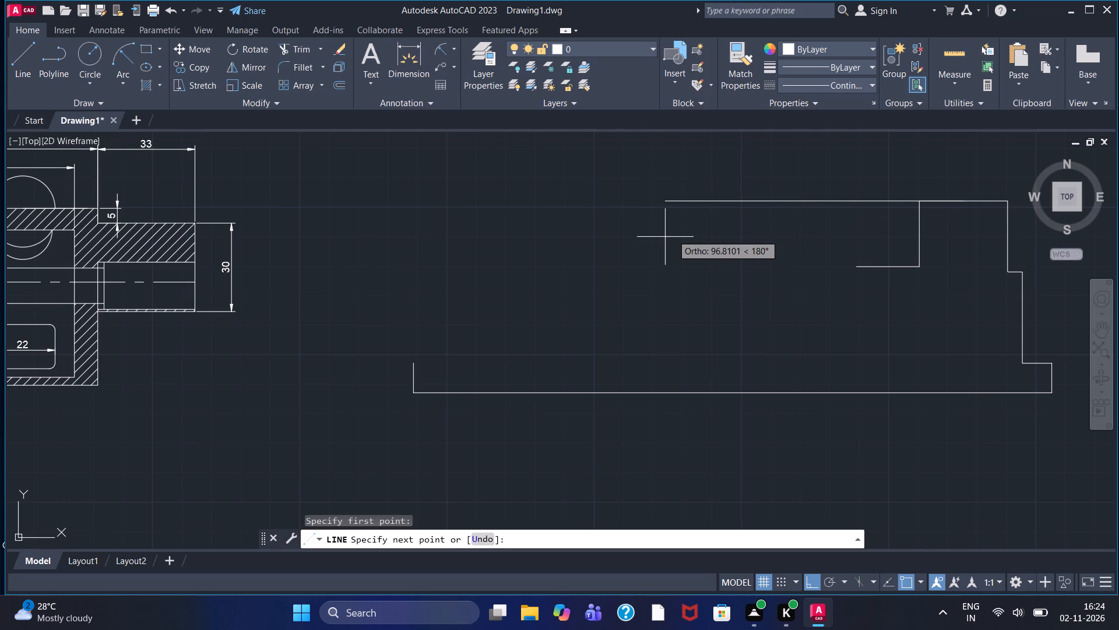
{"action": "type", "text": "55"}
{"action": "key", "text": "Return"}
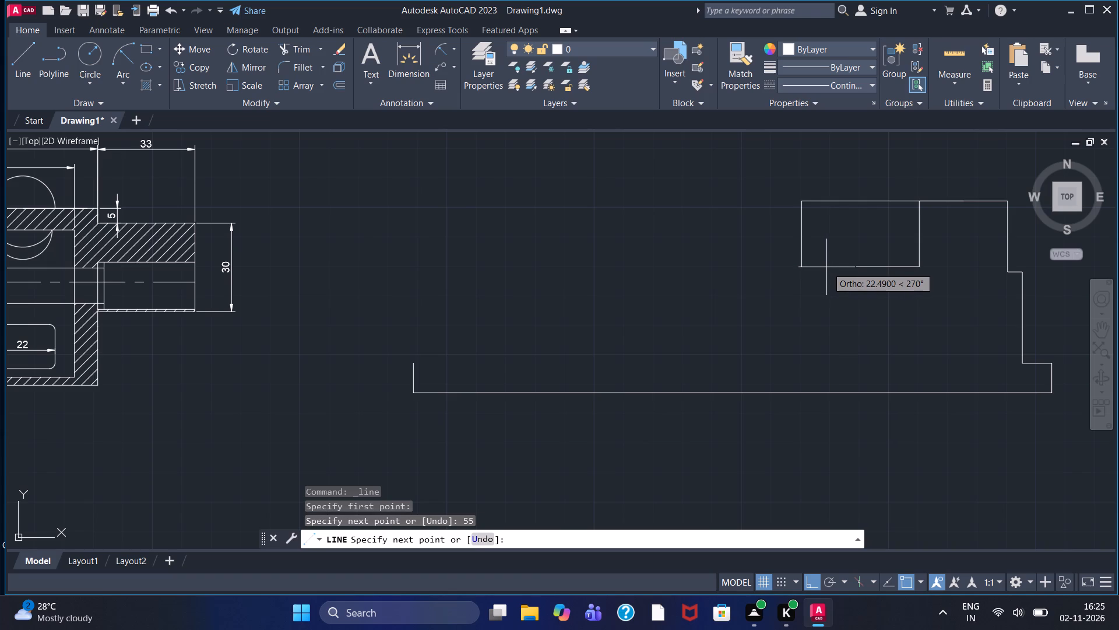
{"action": "type", "text": "22"}
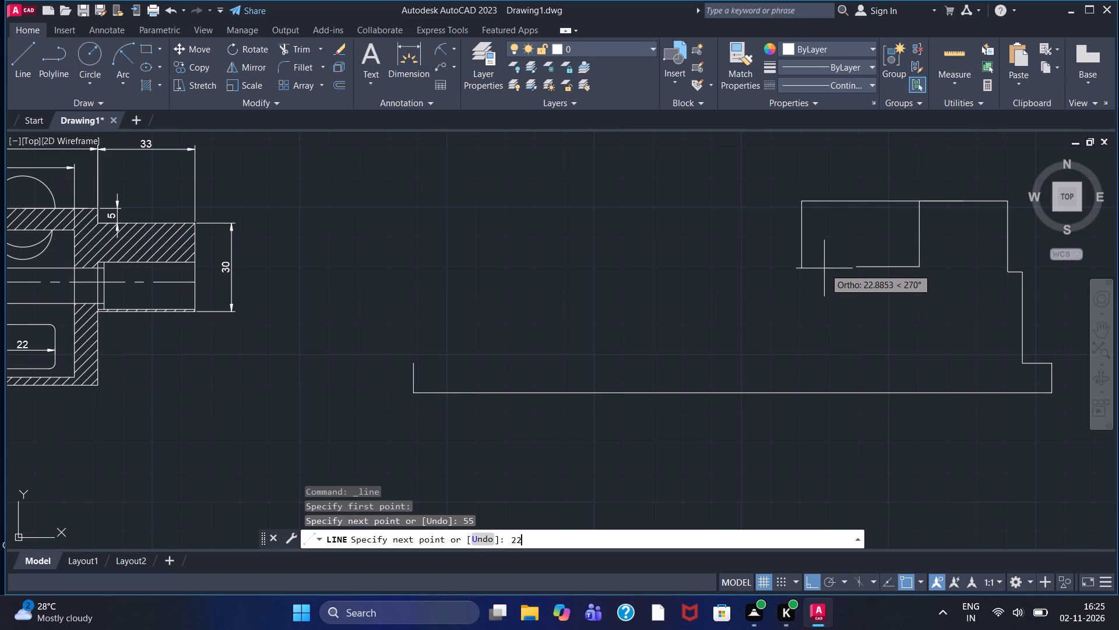
{"action": "key", "text": "Return"}
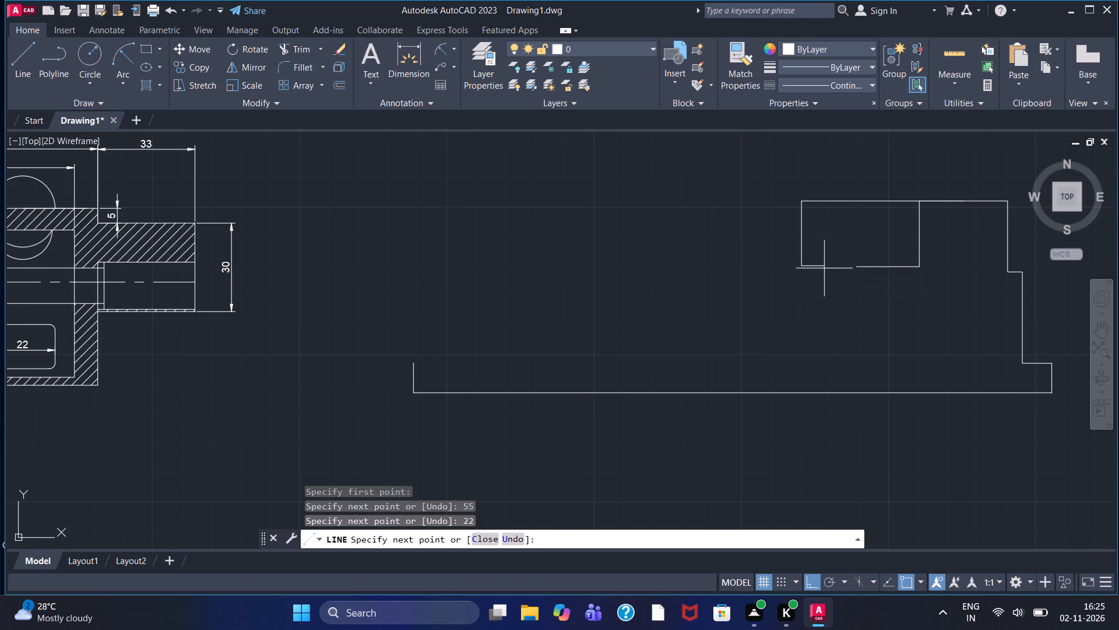
{"action": "right_click", "coordinate": [601, 266]}
{"action": "left_click", "coordinate": [625, 275]}
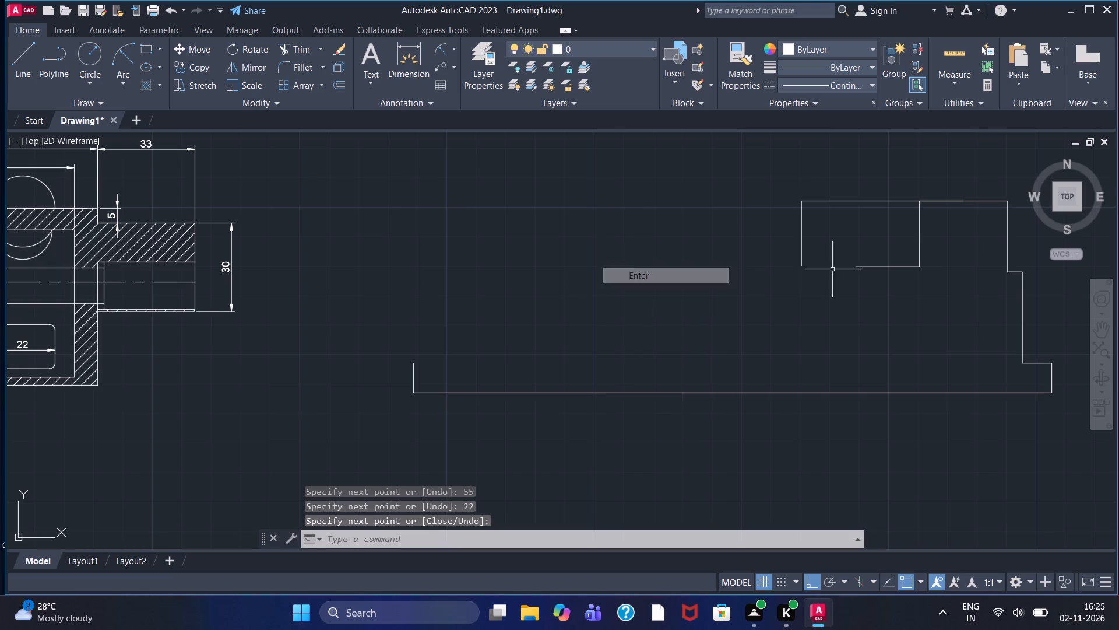
Draw a circle of radius 21 centred on the lower end of the 22-unit vertical line.
{"action": "scroll", "coordinate": [876, 242], "scroll_direction": "up", "scroll_amount": 1}
{"action": "middle_click_drag", "start_coordinate": [767, 271], "coordinate": [583, 296]}
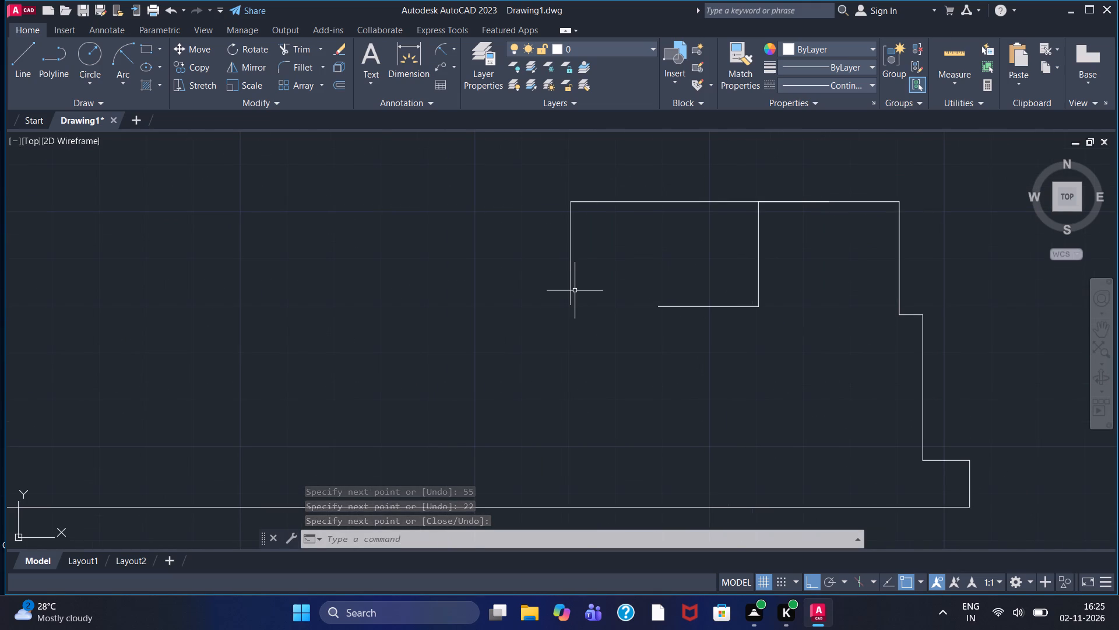
{"action": "left_click", "coordinate": [92, 50]}
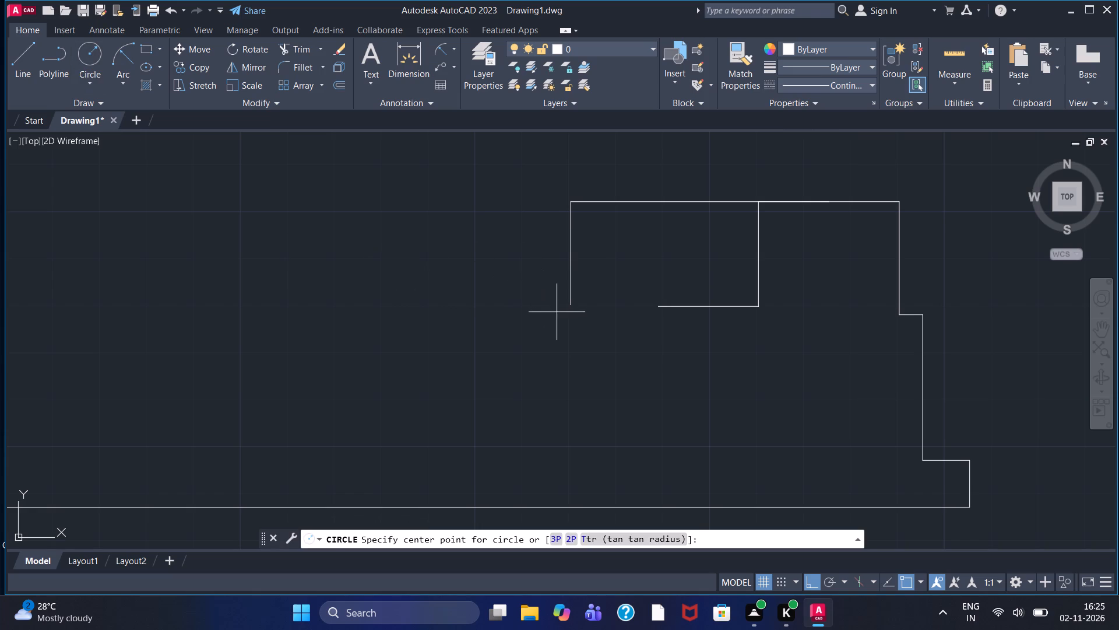
{"action": "double_click", "coordinate": [568, 307]}
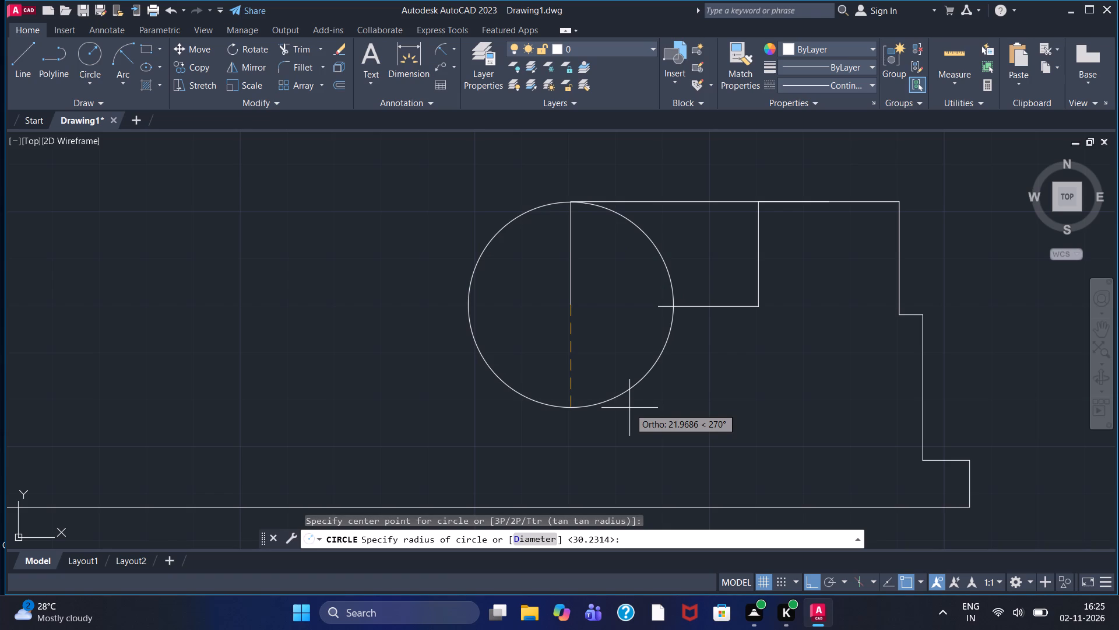
{"action": "type", "text": "21"}
{"action": "key", "text": "Return"}
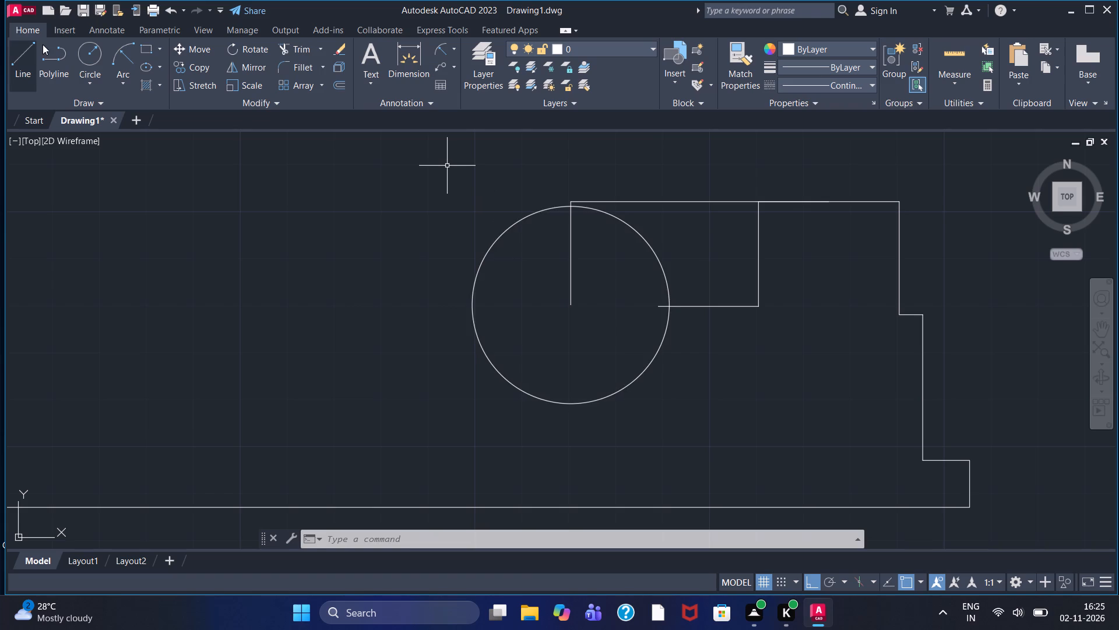
Offset the radius-21 circle outward with the Through option to form a narrow concentric ring.
{"action": "left_click", "coordinate": [335, 82]}
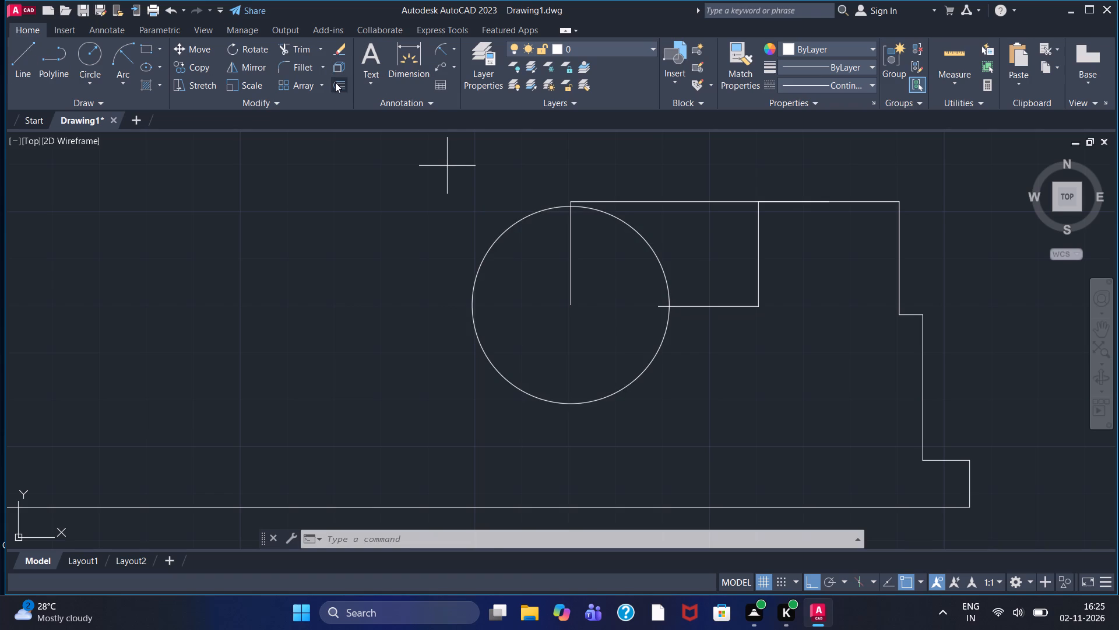
{"action": "left_click", "coordinate": [526, 538]}
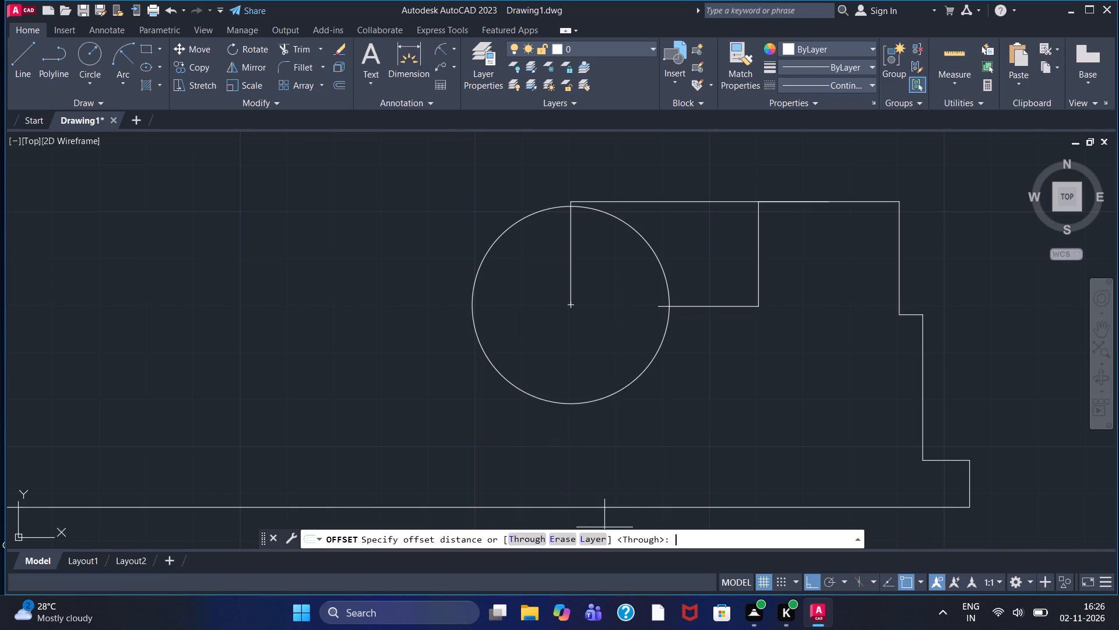
{"action": "left_click", "coordinate": [523, 217]}
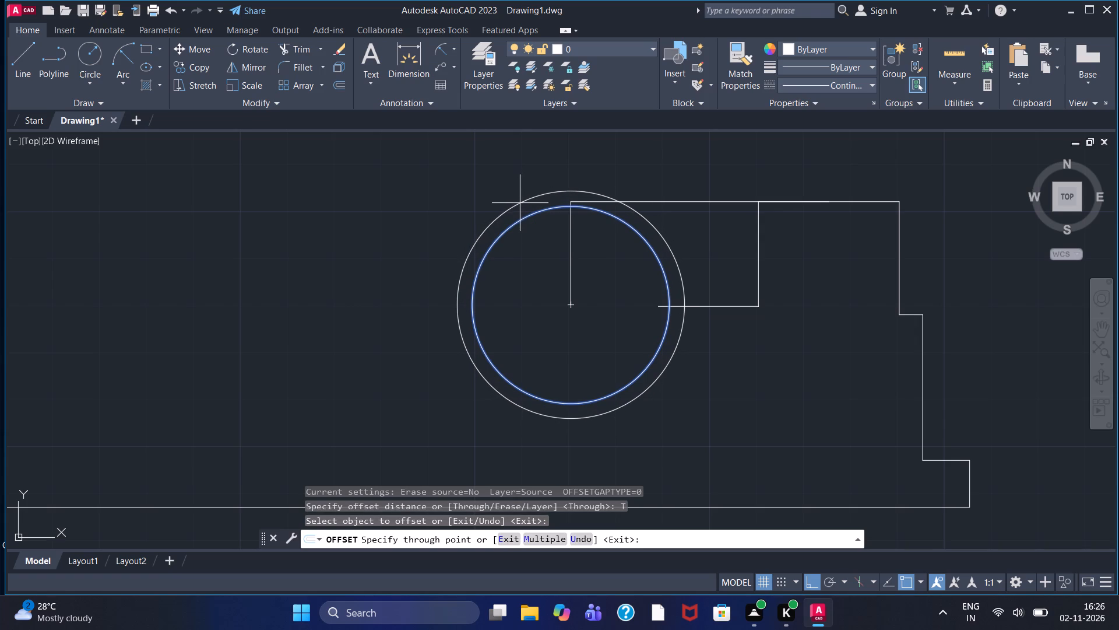
{"action": "left_click", "coordinate": [520, 204]}
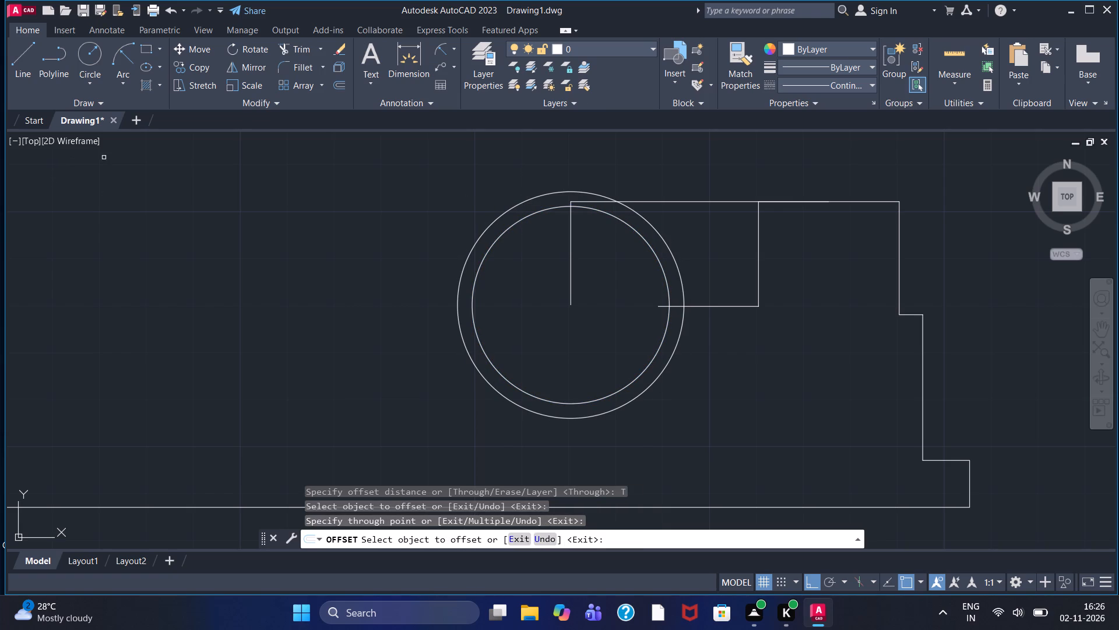
Draw a line from the outer circle's right side about 11 units to the right, then vertically up past the top edge.
{"action": "left_click", "coordinate": [15, 64]}
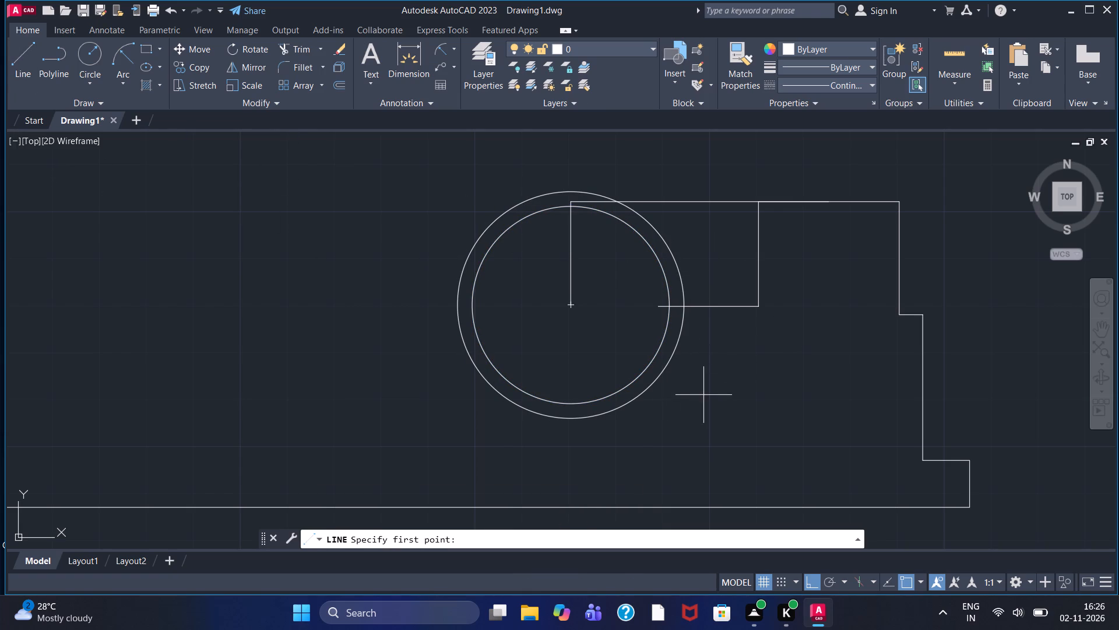
{"action": "left_click", "coordinate": [681, 285]}
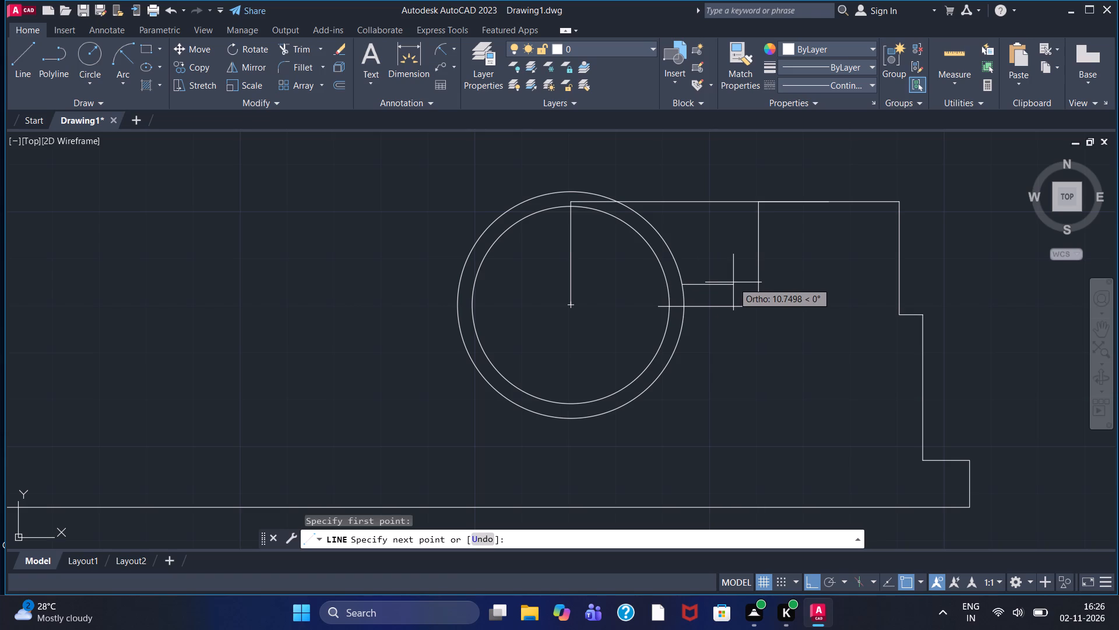
{"action": "left_click", "coordinate": [734, 282]}
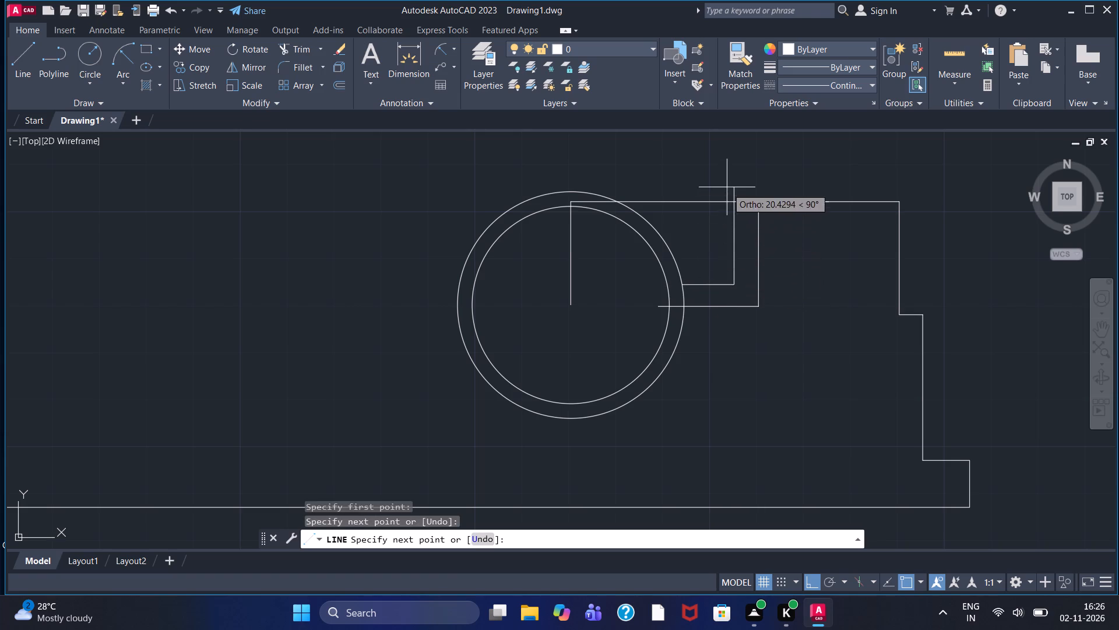
{"action": "left_click", "coordinate": [730, 181]}
{"action": "right_click", "coordinate": [730, 181]}
{"action": "left_click", "coordinate": [752, 188]}
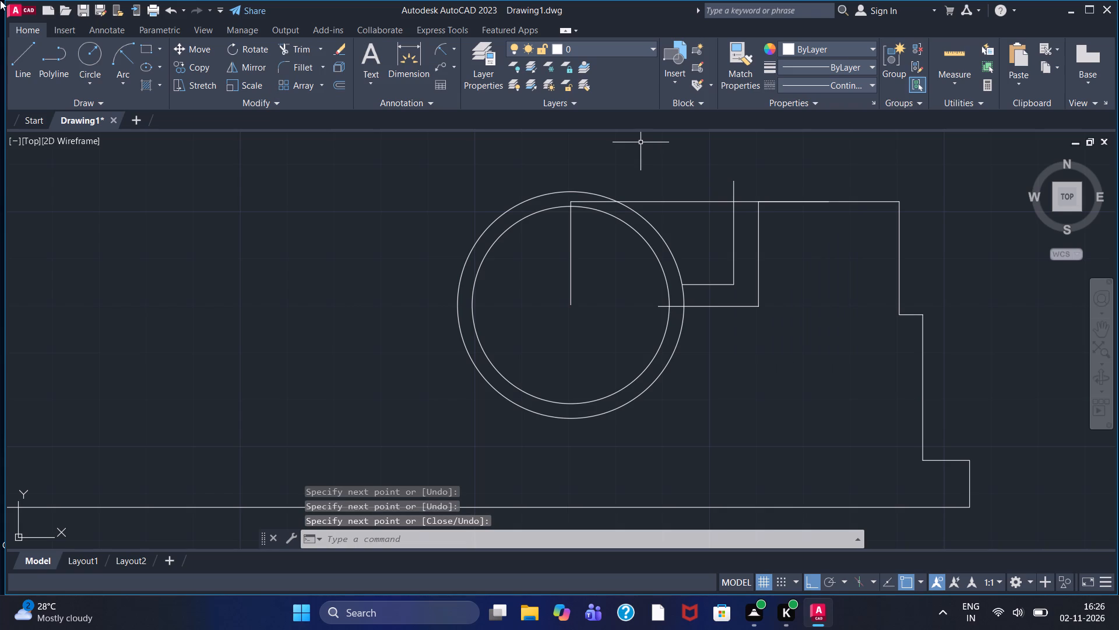
Outline a shallow recess from the raised block's top-left corner: along the top edge, 5 units down, about 18 right, and up past the edge.
{"action": "left_click_drag", "start_coordinate": [31, 50], "coordinate": [31, 57]}
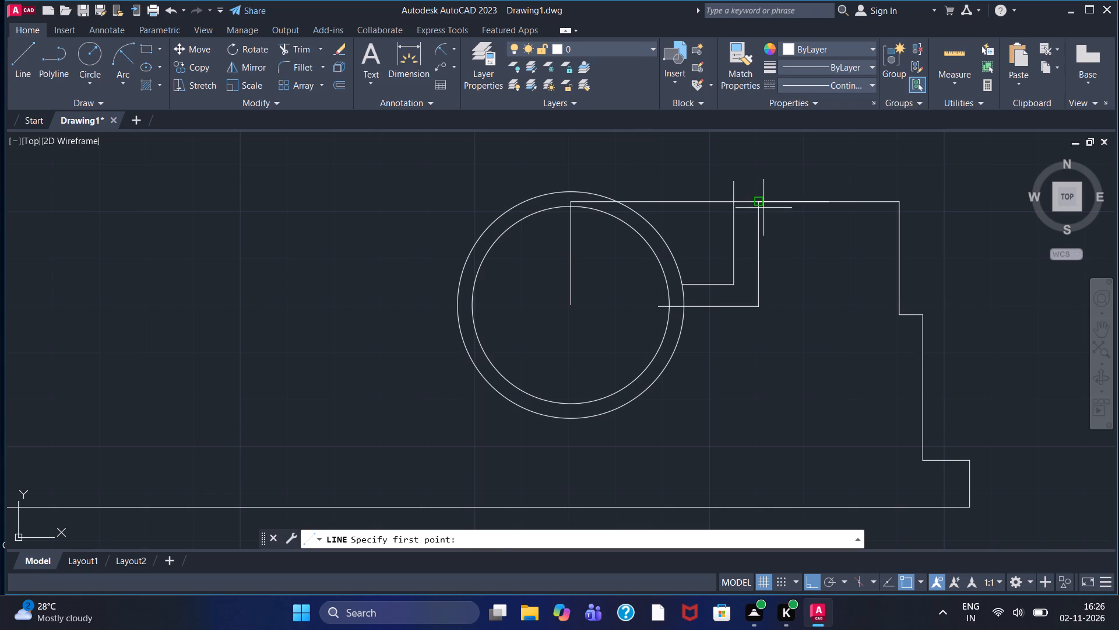
{"action": "left_click", "coordinate": [762, 206]}
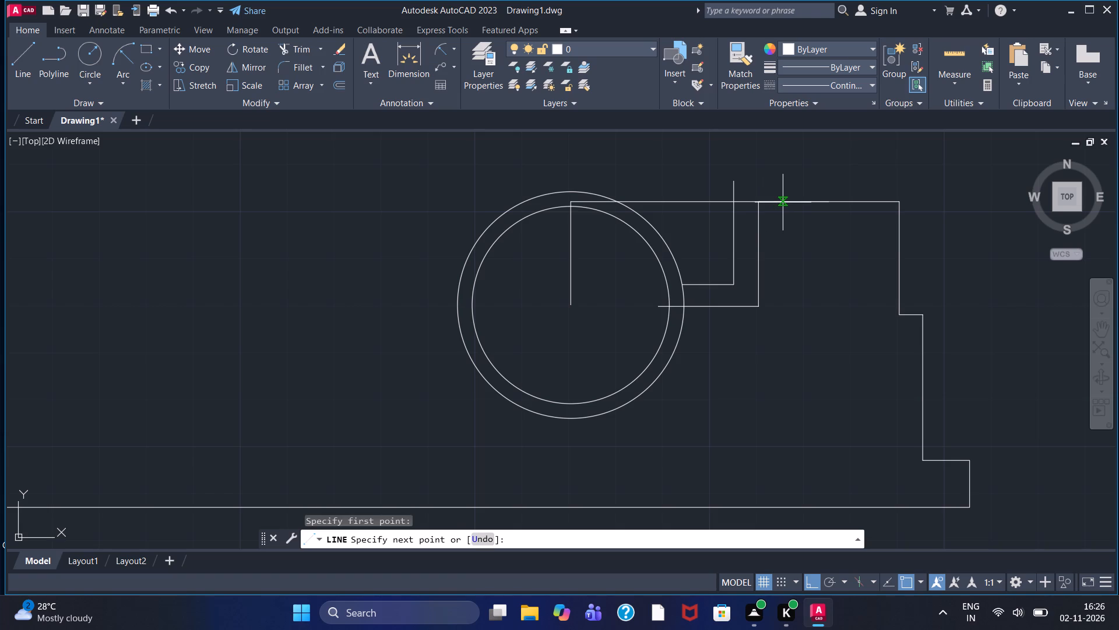
{"action": "left_click", "coordinate": [783, 202]}
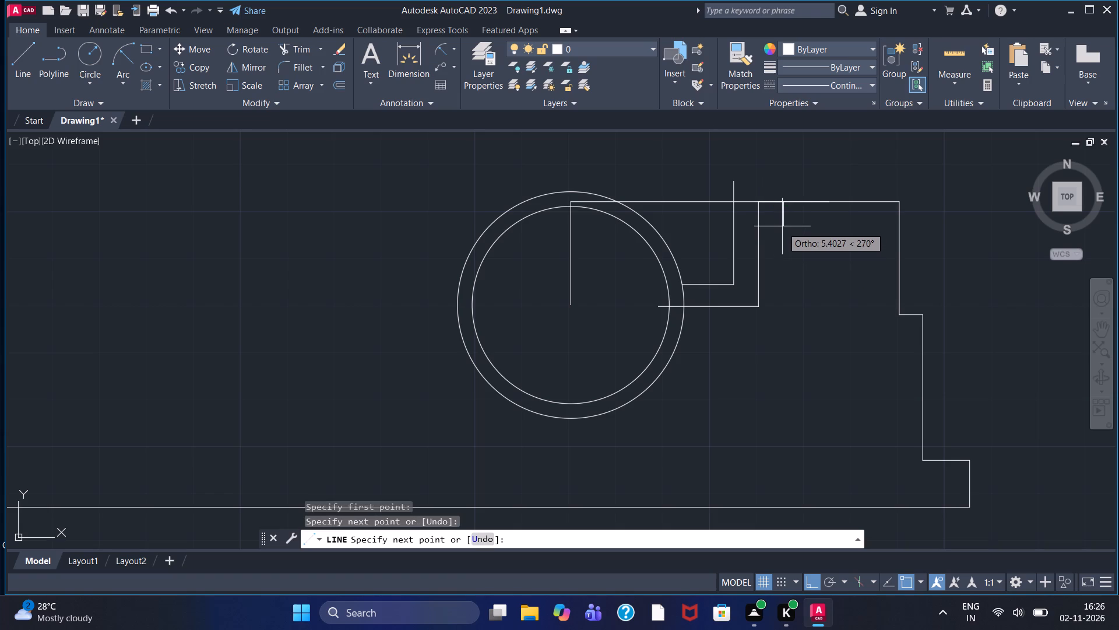
{"action": "key", "text": "5"}
{"action": "key", "text": "Return"}
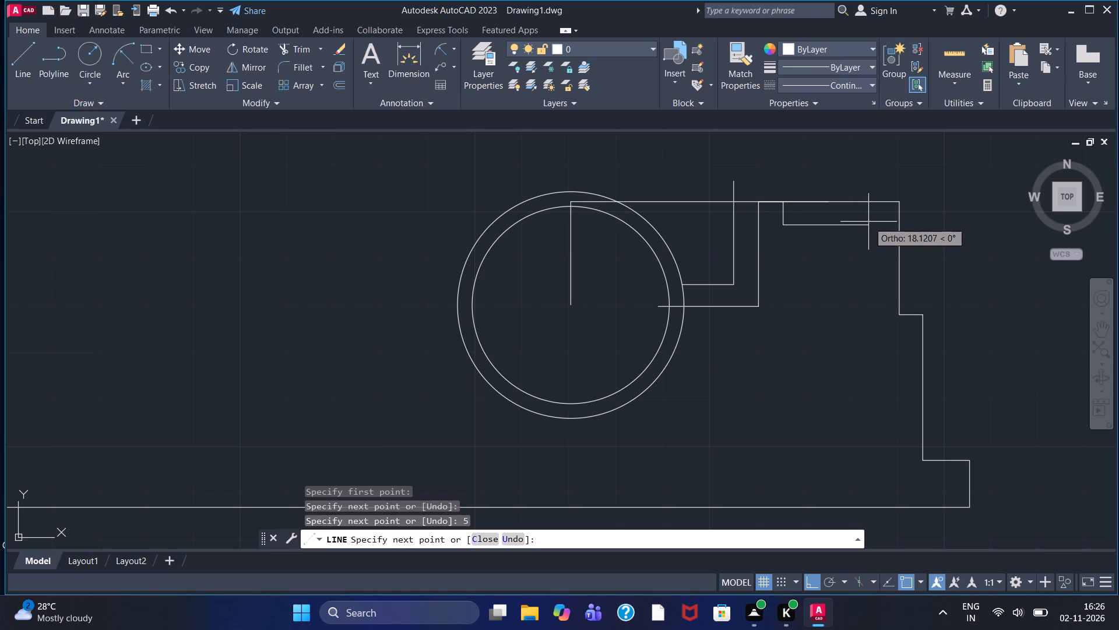
{"action": "left_click", "coordinate": [869, 222]}
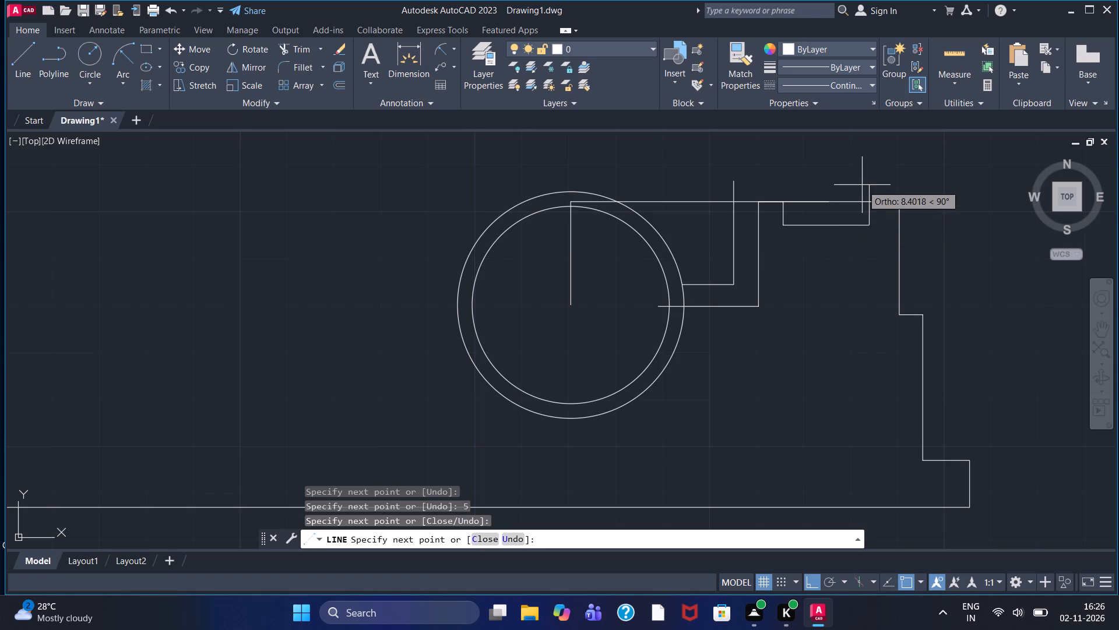
{"action": "left_click", "coordinate": [862, 185]}
{"action": "right_click", "coordinate": [862, 185]}
{"action": "left_click", "coordinate": [865, 192]}
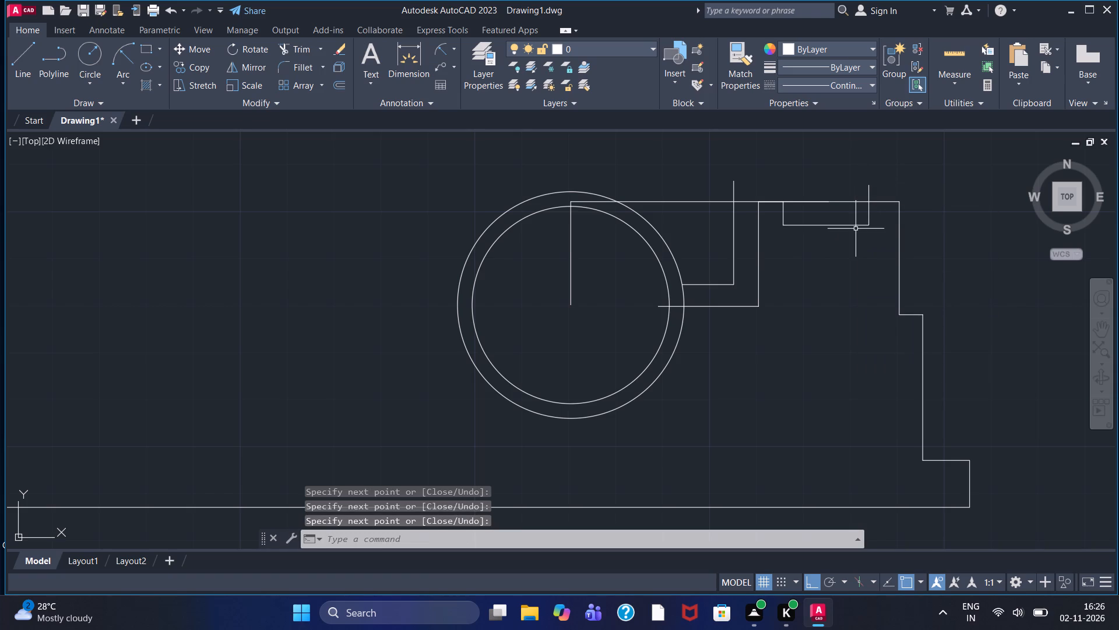
Trim the two line ends above the top edge, the outer-circle arc between the horizontal lines, and the line end inside the inner circle.
{"action": "left_click", "coordinate": [308, 50]}
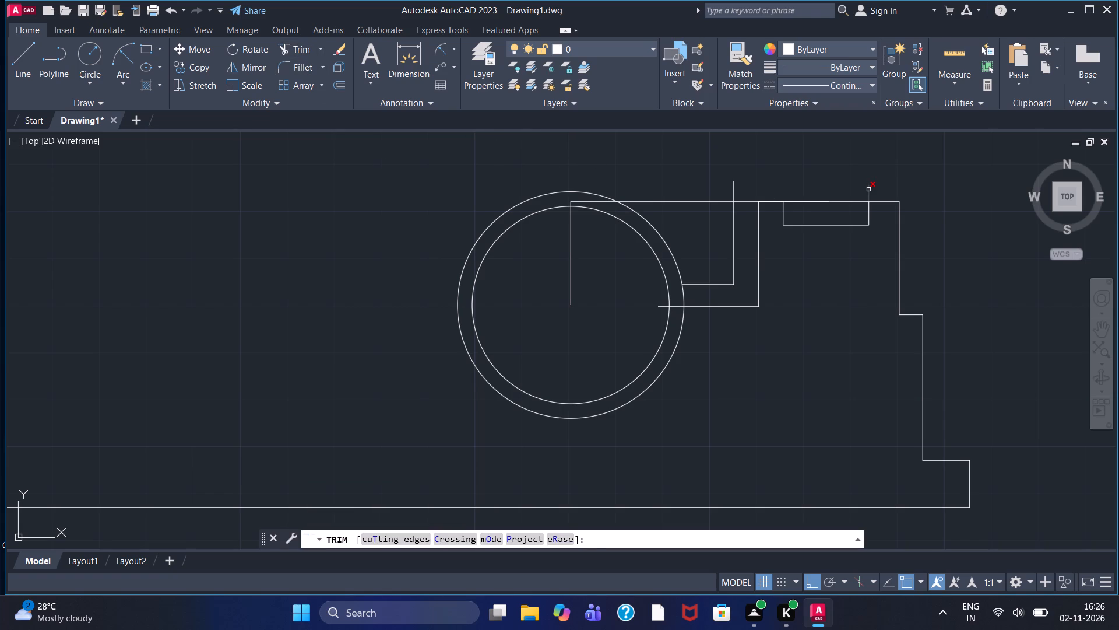
{"action": "left_click", "coordinate": [867, 191]}
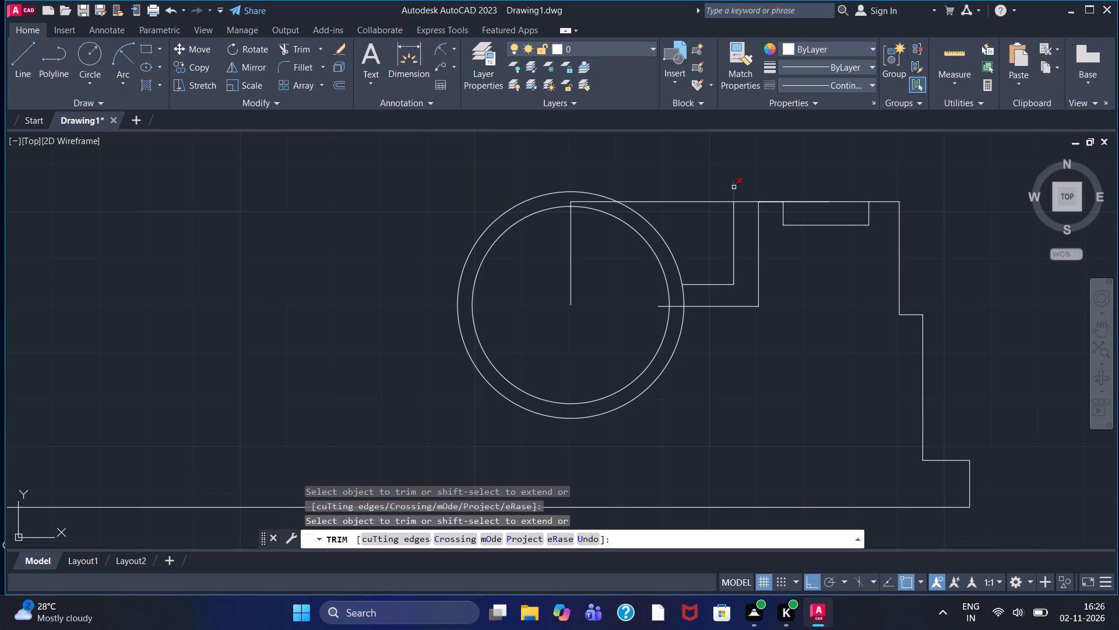
{"action": "left_click", "coordinate": [734, 187]}
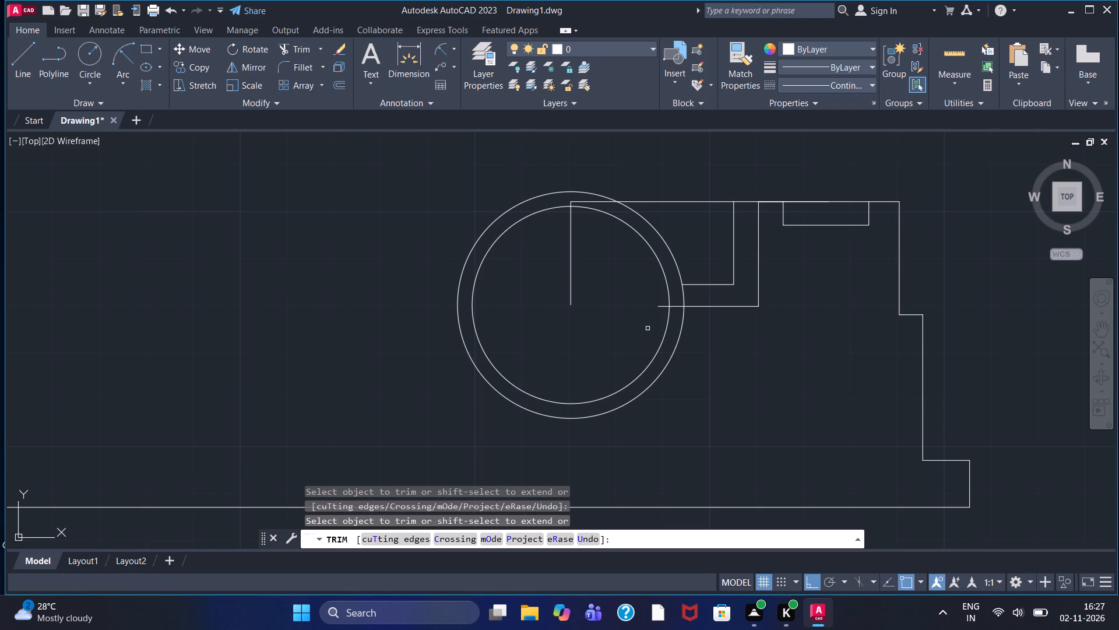
{"action": "scroll", "coordinate": [648, 328], "scroll_direction": "up", "scroll_amount": 2}
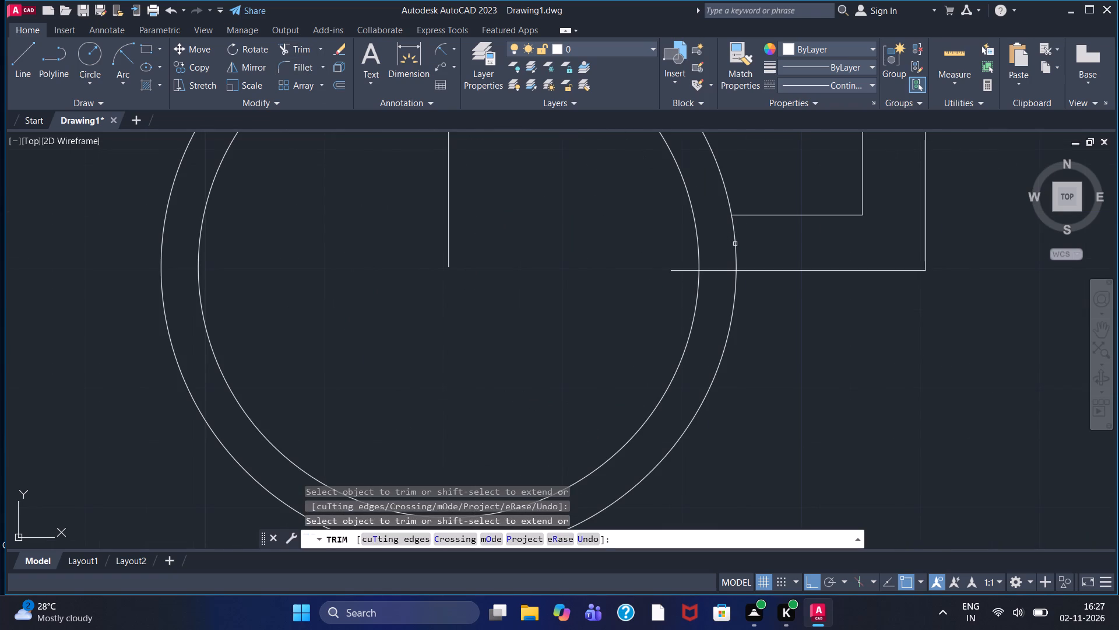
{"action": "left_click", "coordinate": [736, 244]}
{"action": "left_click", "coordinate": [681, 271]}
{"action": "scroll", "coordinate": [618, 279], "scroll_direction": "down", "scroll_amount": 1}
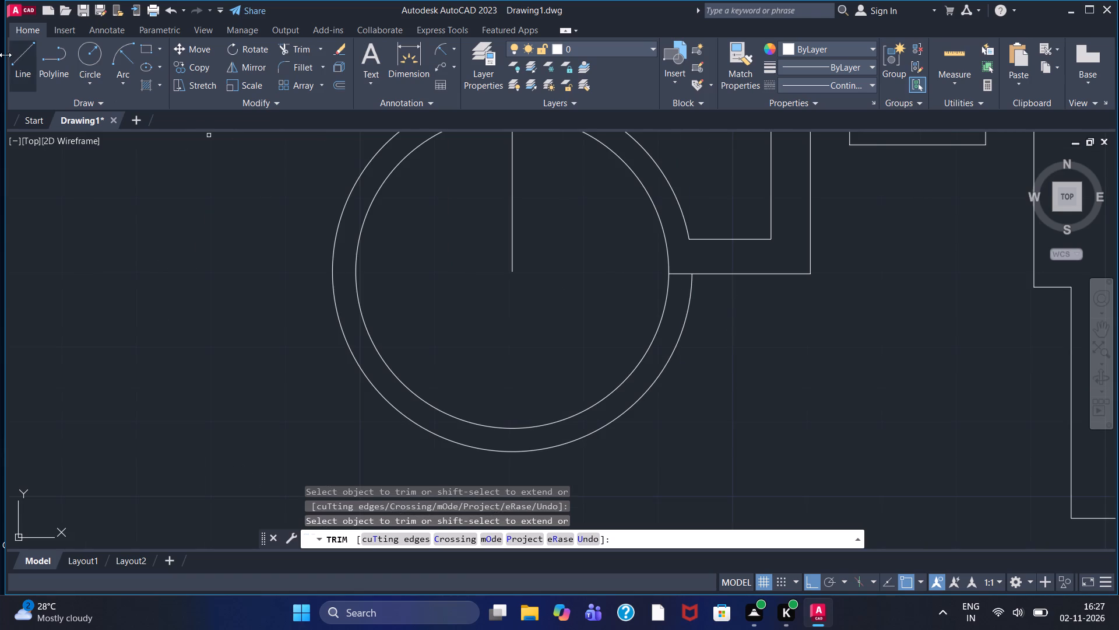
Draw a horizontal line from the circles' centre left past the outer circle, and join the right-hand horizontal line's end to the centre.
{"action": "left_click", "coordinate": [21, 65]}
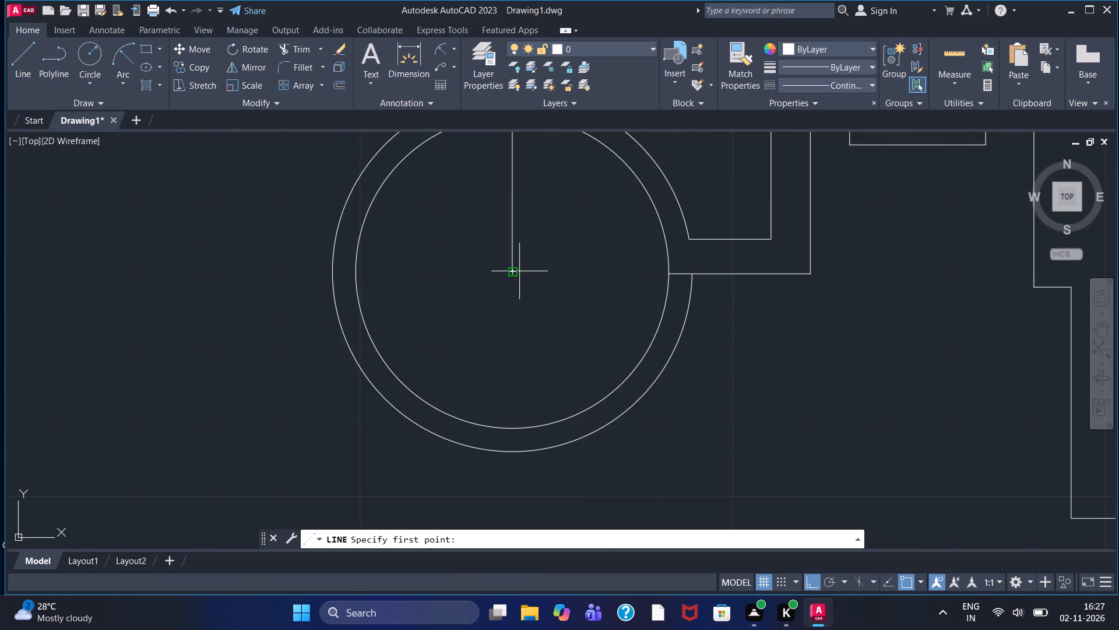
{"action": "left_click_drag", "start_coordinate": [514, 268], "coordinate": [438, 266]}
{"action": "left_click", "coordinate": [298, 274]}
{"action": "right_click", "coordinate": [298, 273]}
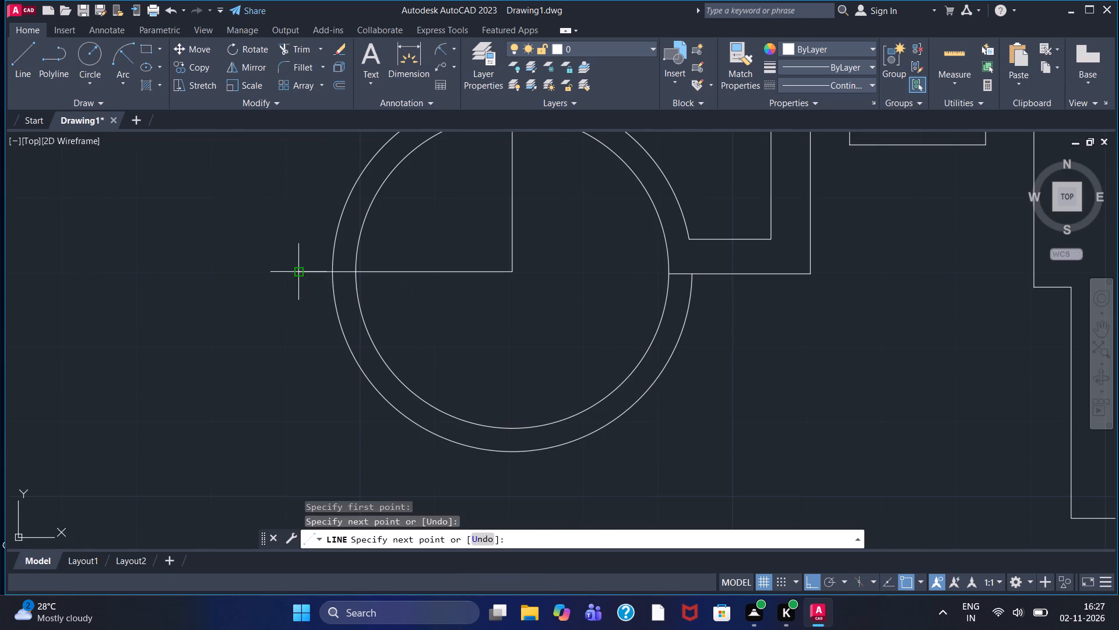
{"action": "left_click", "coordinate": [304, 280]}
{"action": "left_click", "coordinate": [22, 75]}
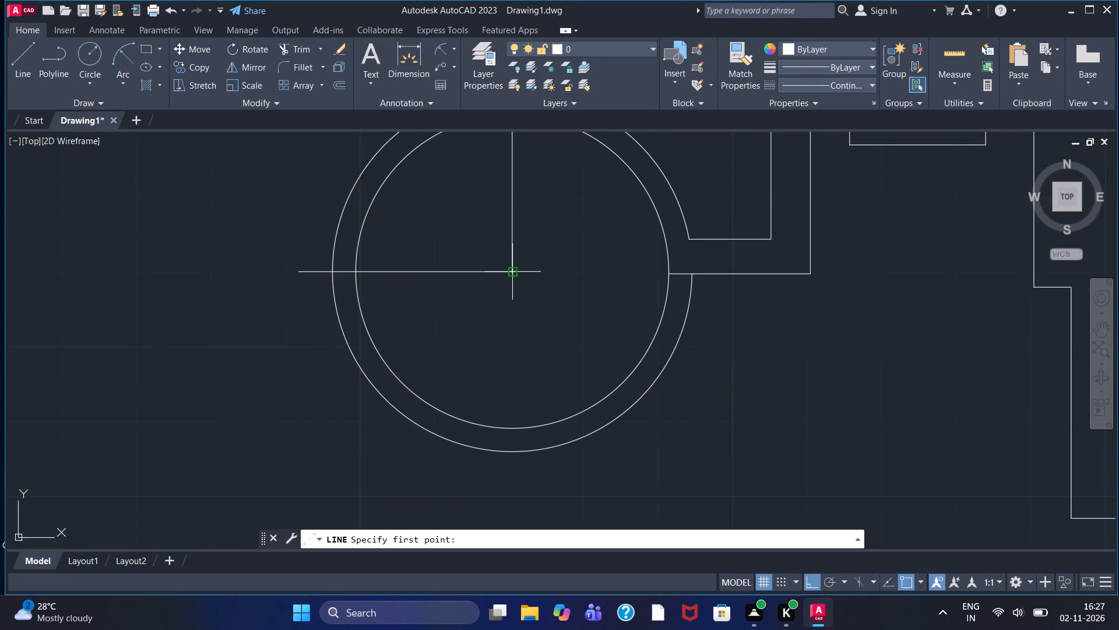
{"action": "left_click", "coordinate": [672, 273]}
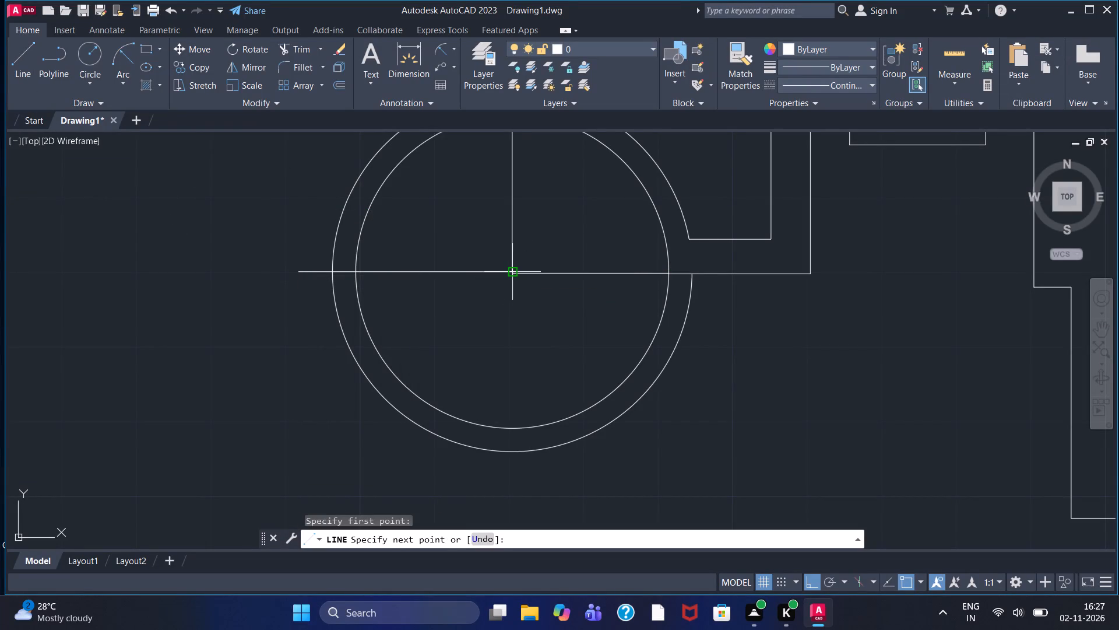
{"action": "left_click", "coordinate": [513, 272]}
{"action": "right_click", "coordinate": [513, 271]}
{"action": "left_click", "coordinate": [526, 279]}
Trim away the lower halves of both concentric circles below the horizontal centre line.
{"action": "scroll", "coordinate": [526, 279], "scroll_direction": "down", "scroll_amount": 2}
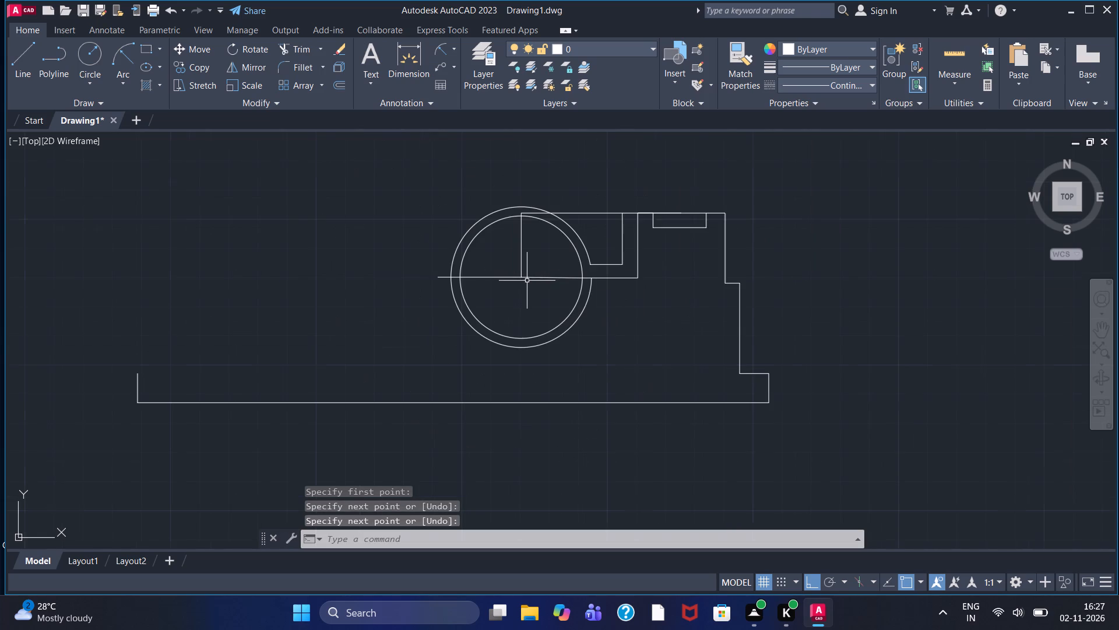
{"action": "middle_click_drag", "start_coordinate": [531, 290], "coordinate": [501, 237]}
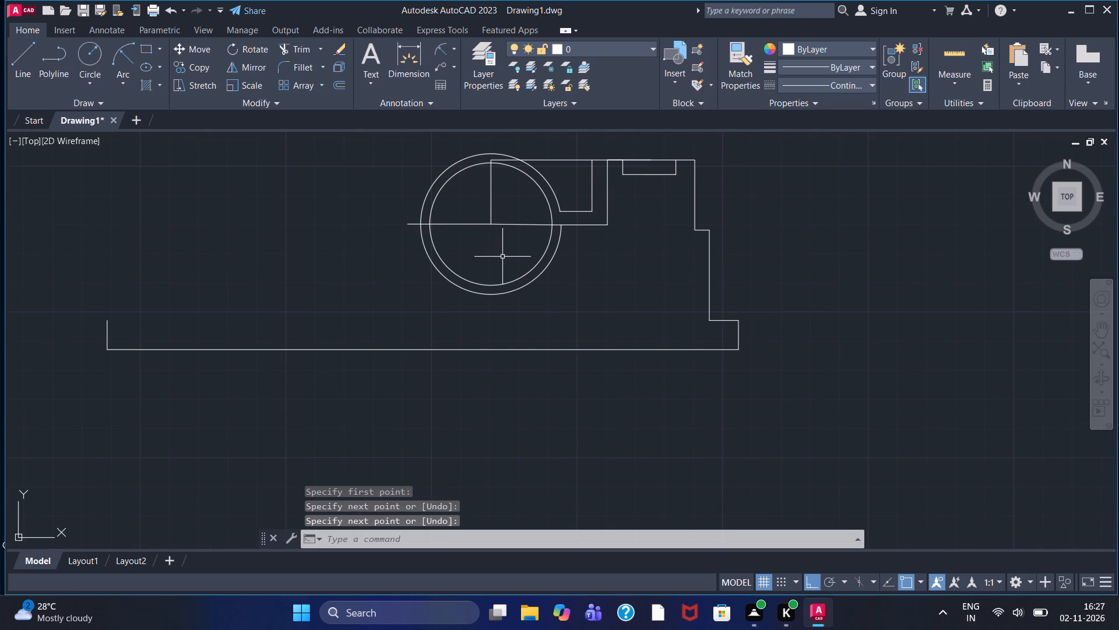
{"action": "left_click", "coordinate": [297, 52]}
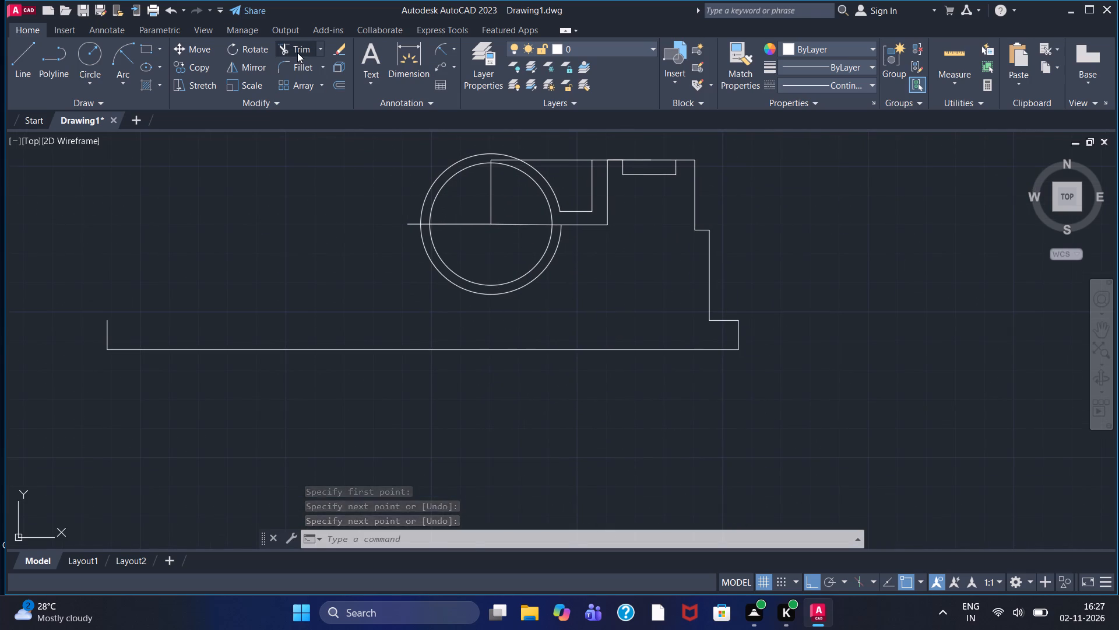
{"action": "left_click_drag", "start_coordinate": [417, 290], "coordinate": [462, 264]}
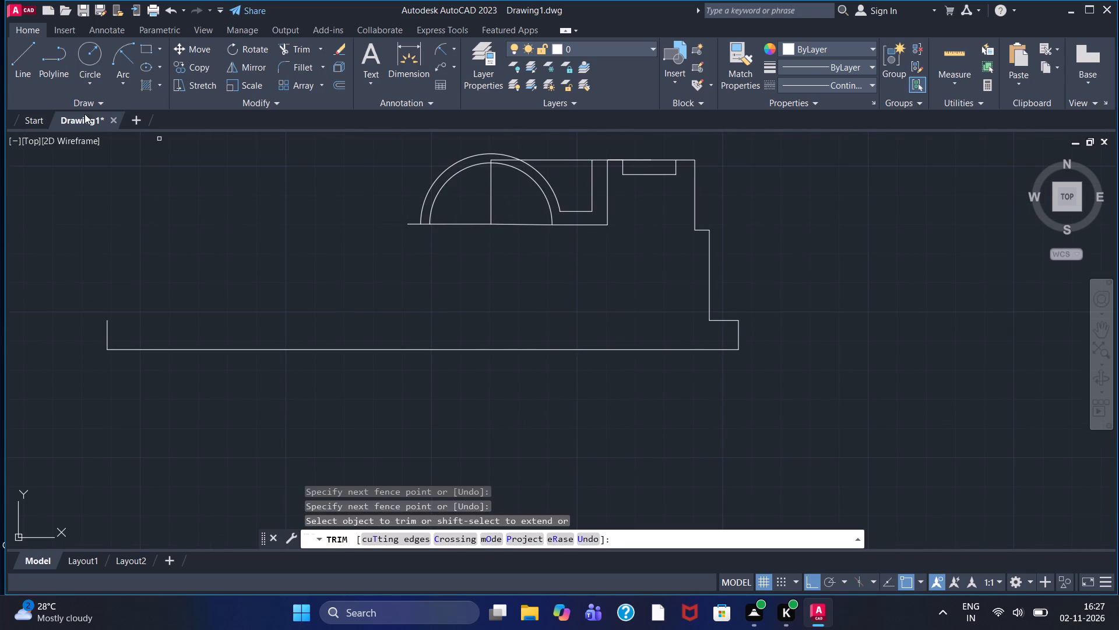
Draw a vertical line from the arcs' centre about 48 units down past the base, continuing 36 units horizontally to the left.
{"action": "left_click", "coordinate": [29, 65]}
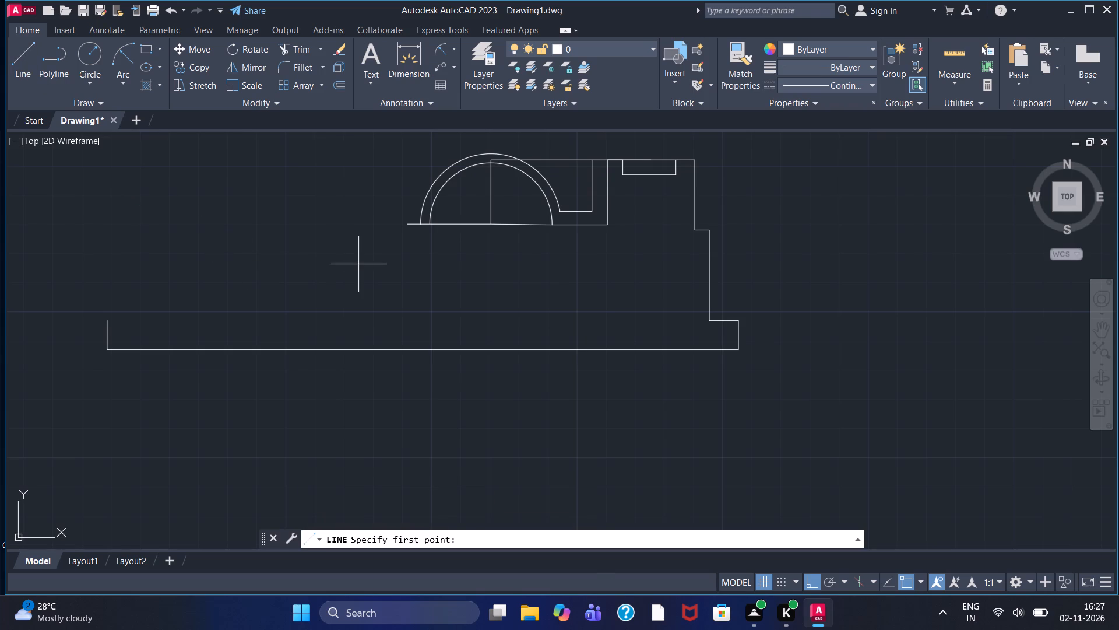
{"action": "left_click", "coordinate": [20, 66]}
{"action": "left_click_drag", "start_coordinate": [492, 220], "coordinate": [492, 224]}
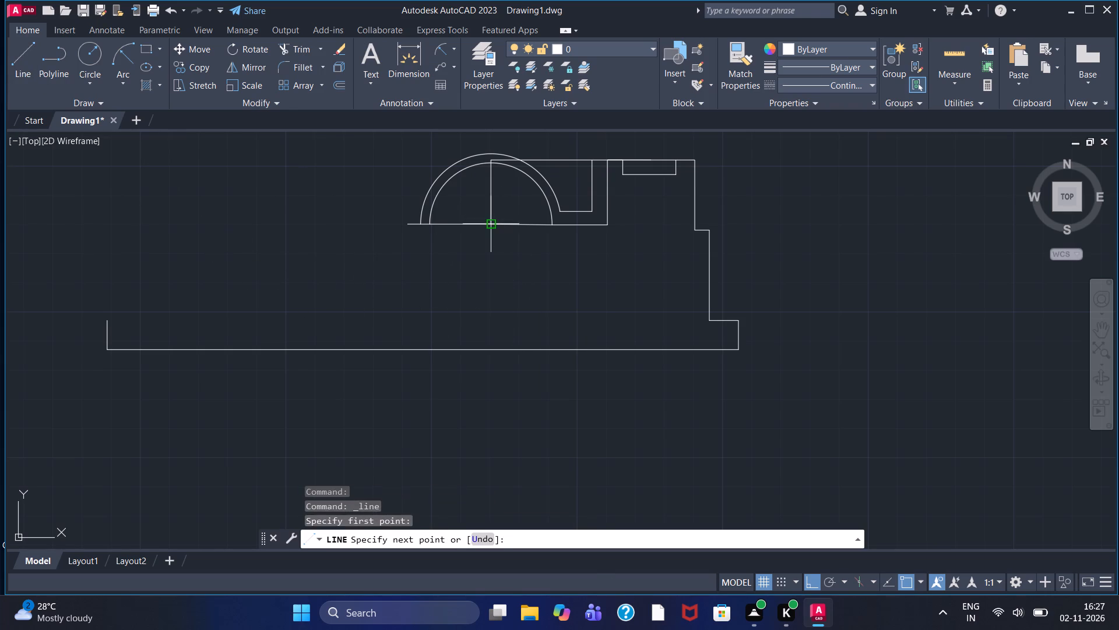
{"action": "left_click_drag", "start_coordinate": [492, 224], "coordinate": [492, 227]}
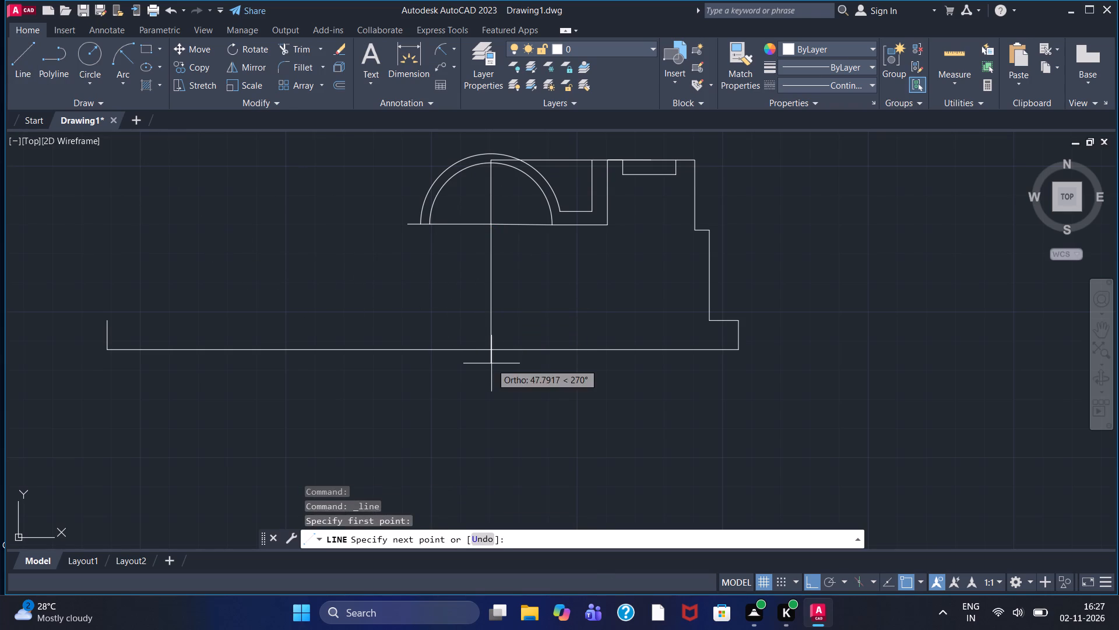
{"action": "left_click", "coordinate": [491, 364]}
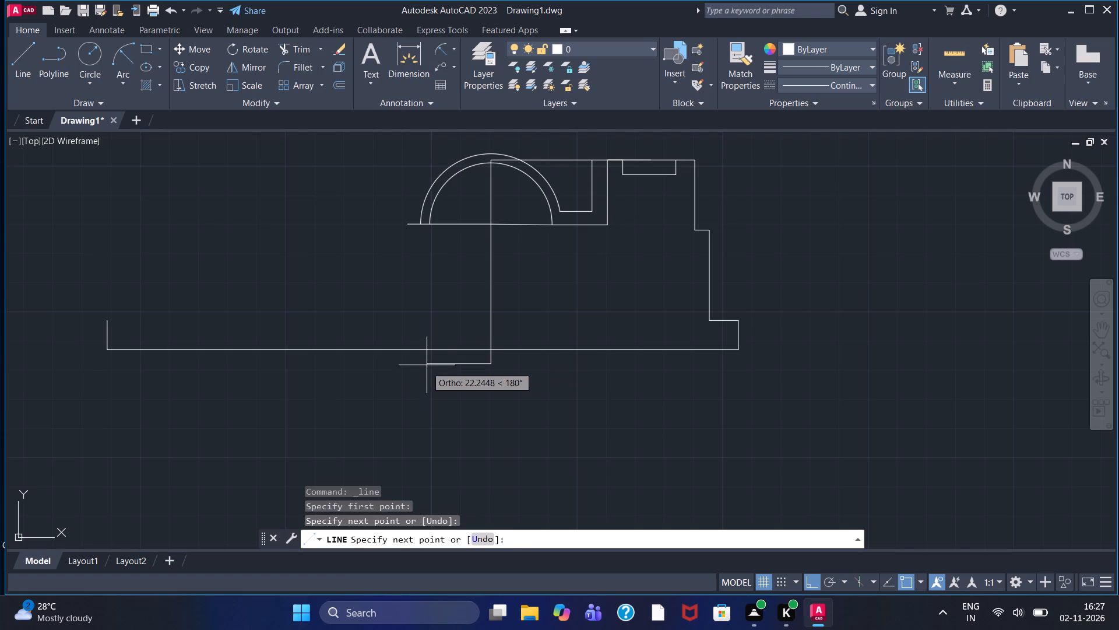
{"action": "type", "text": "36"}
{"action": "key", "text": "Return"}
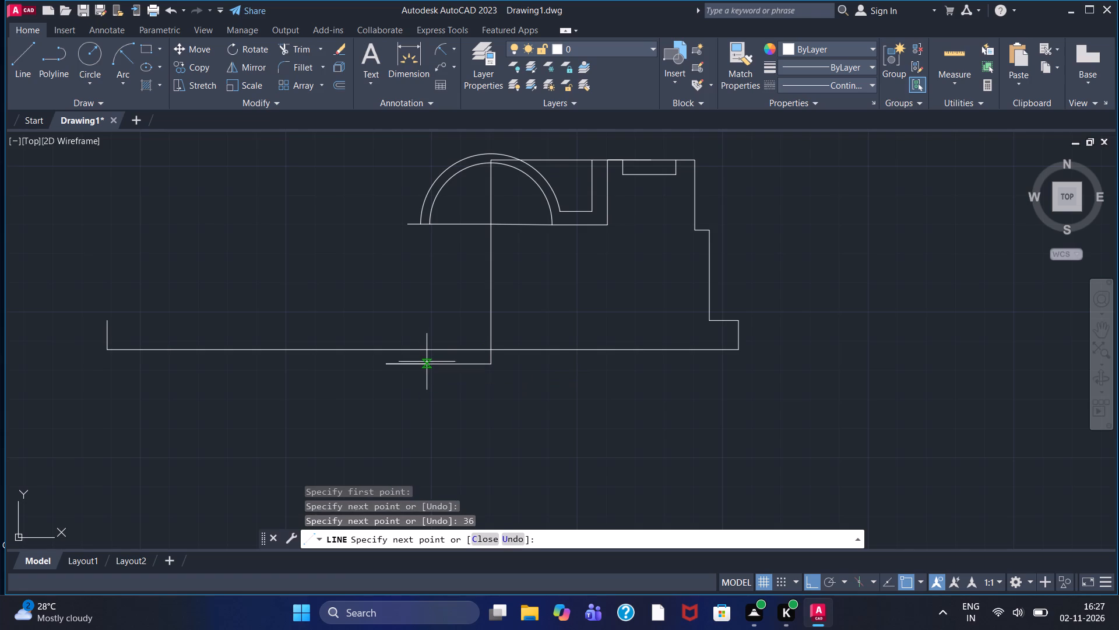
{"action": "key", "text": "Escape"}
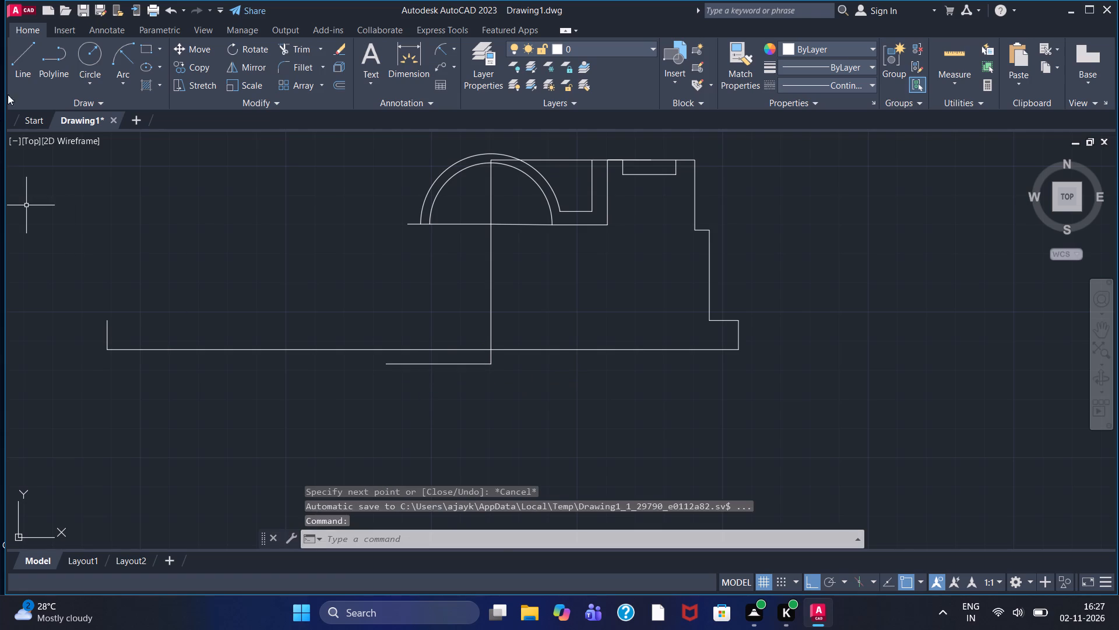
Draw a 36-unit horizontal line to the right from the lower end of the vertical centre line.
{"action": "left_click", "coordinate": [24, 51]}
{"action": "left_click_drag", "start_coordinate": [494, 362], "coordinate": [504, 361]}
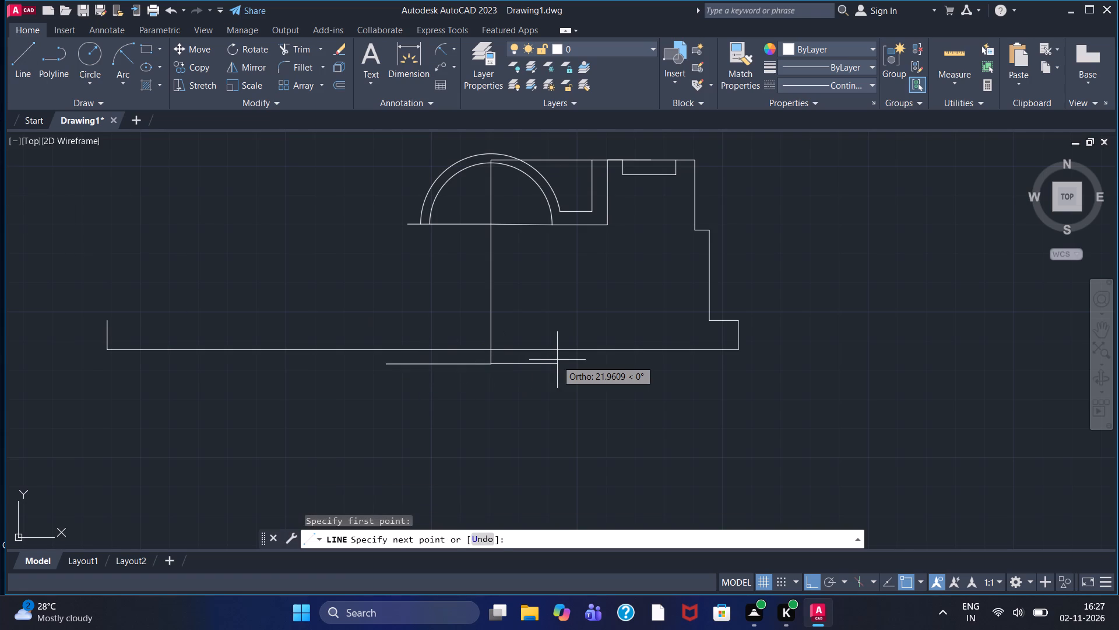
{"action": "type", "text": "36"}
{"action": "key", "text": "Return"}
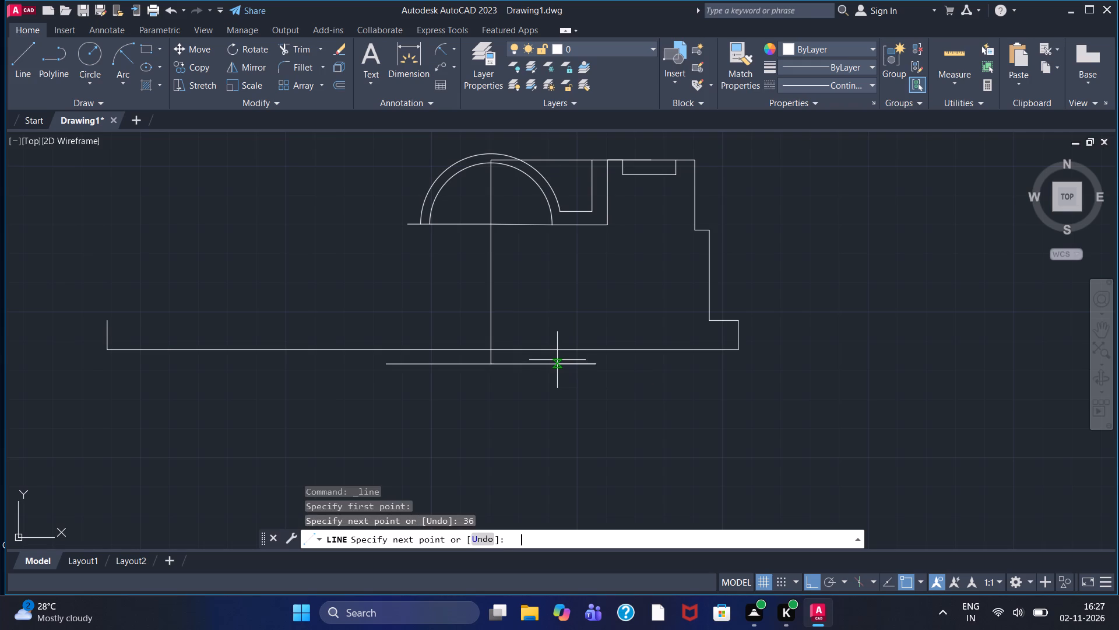
{"action": "key", "text": "Escape"}
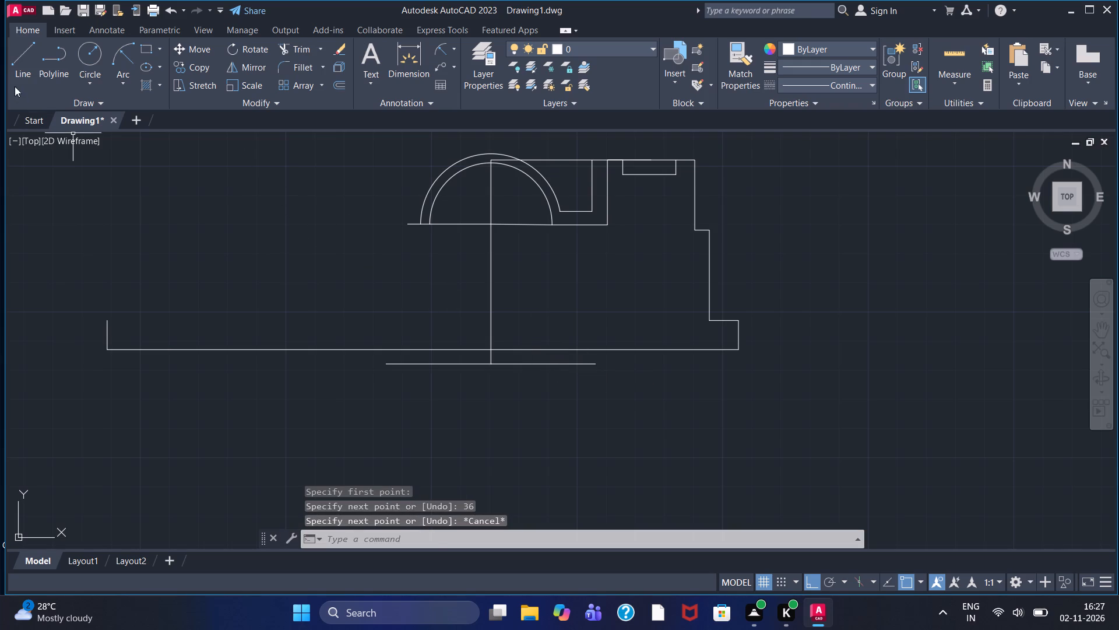
Close the base's top edge with a horizontal line from its left upright to the foot of the stepped block's right side.
{"action": "left_click", "coordinate": [16, 57]}
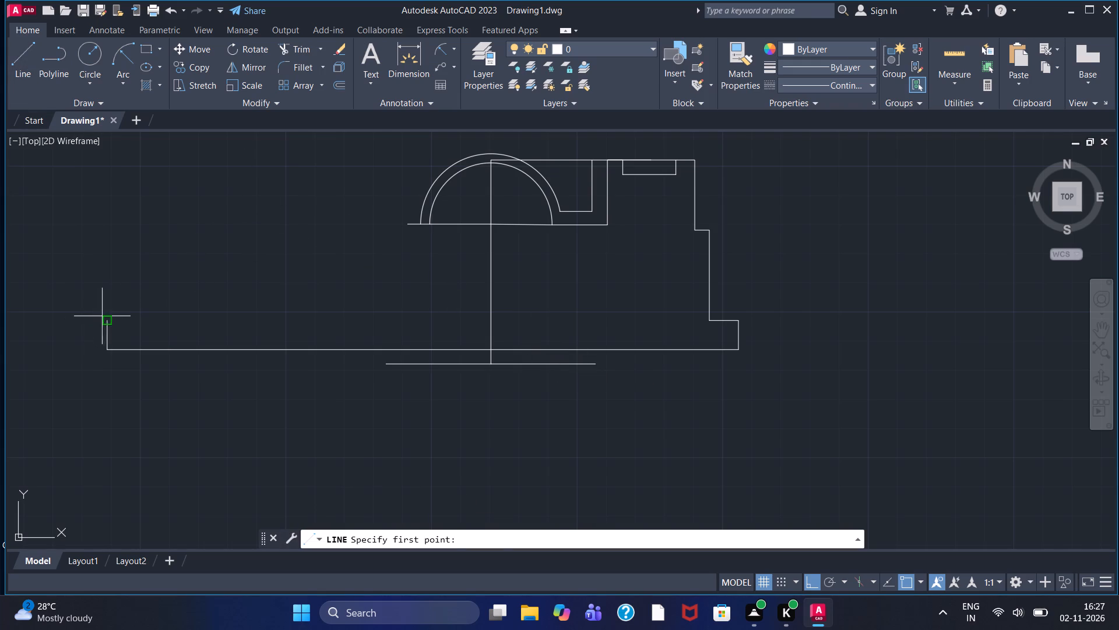
{"action": "left_click", "coordinate": [108, 317]}
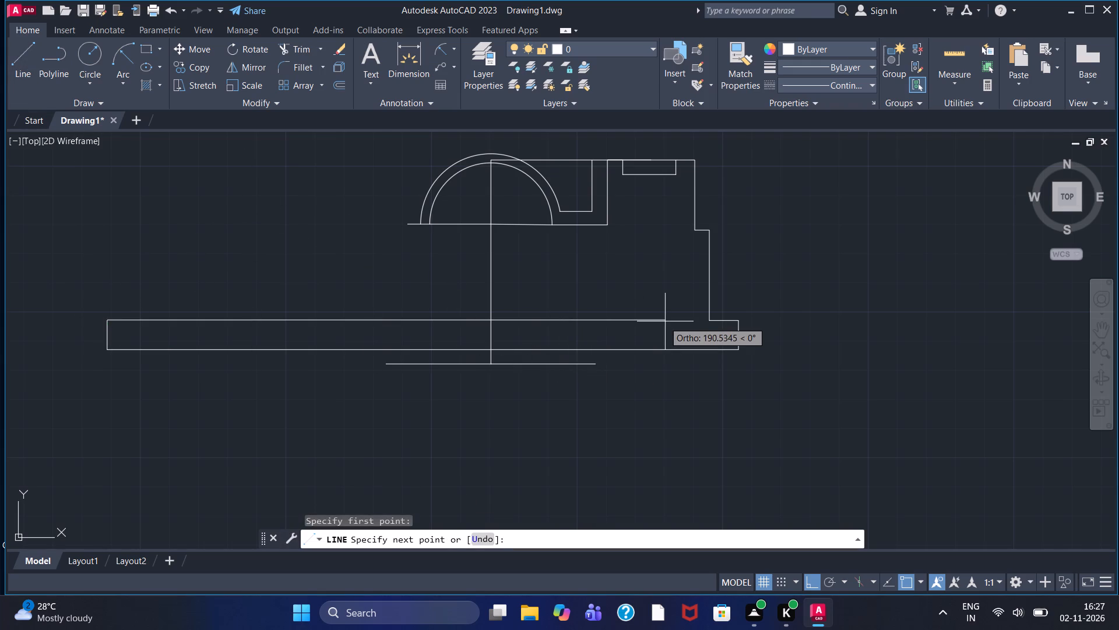
{"action": "left_click", "coordinate": [713, 323]}
{"action": "key", "text": "Escape"}
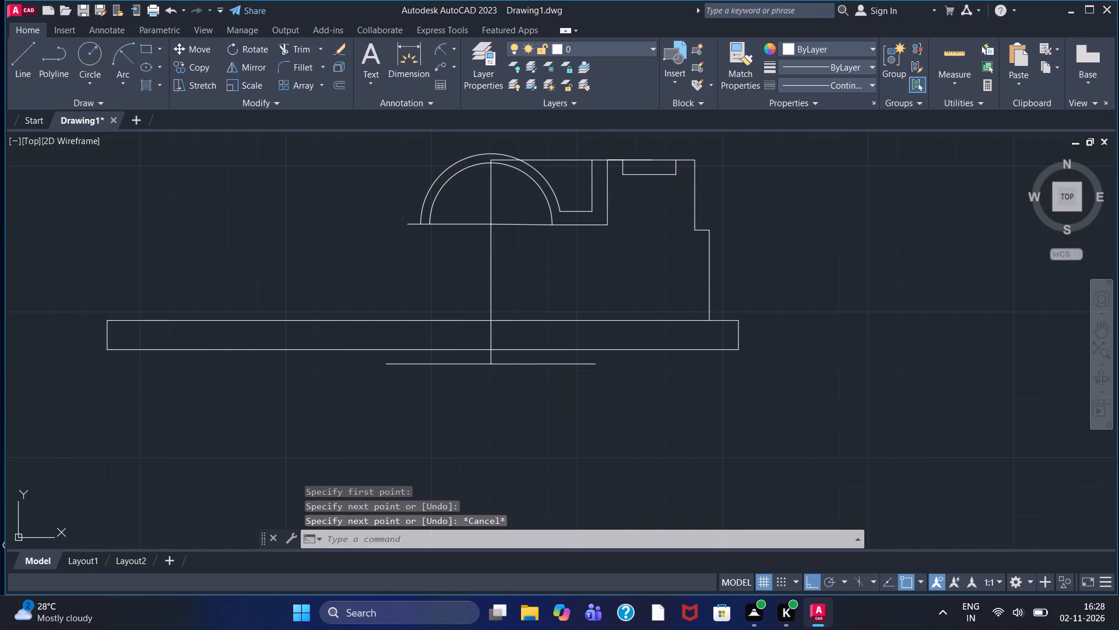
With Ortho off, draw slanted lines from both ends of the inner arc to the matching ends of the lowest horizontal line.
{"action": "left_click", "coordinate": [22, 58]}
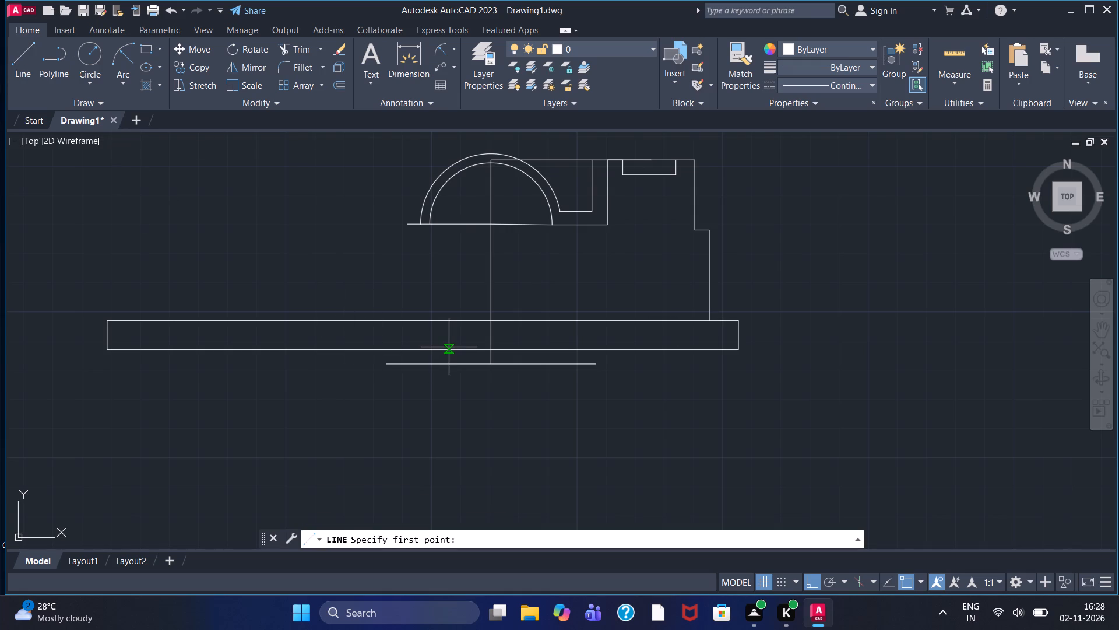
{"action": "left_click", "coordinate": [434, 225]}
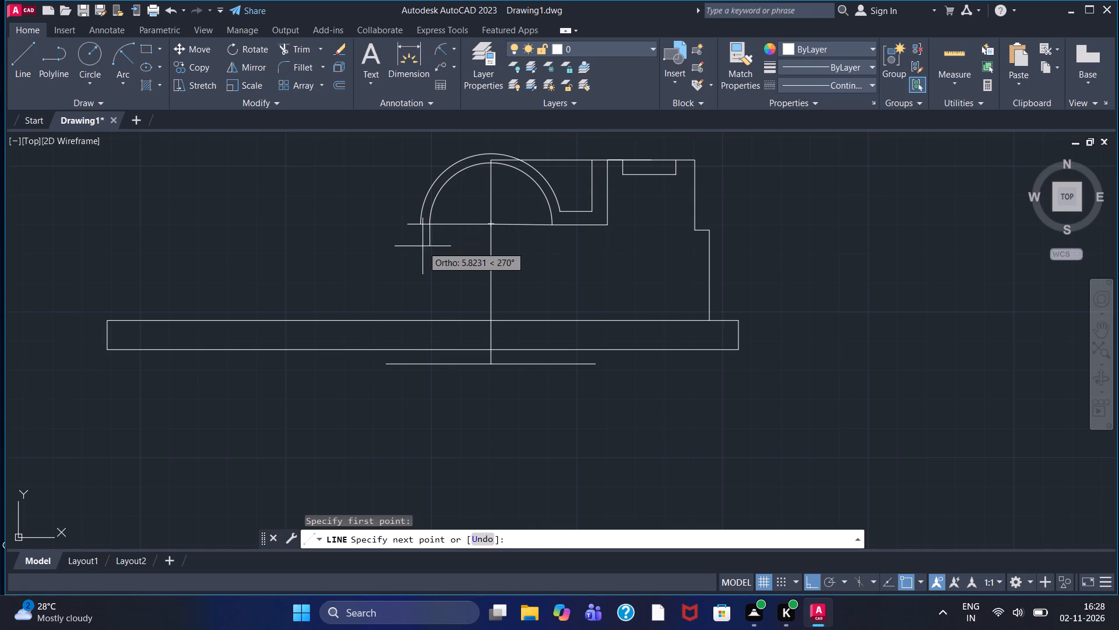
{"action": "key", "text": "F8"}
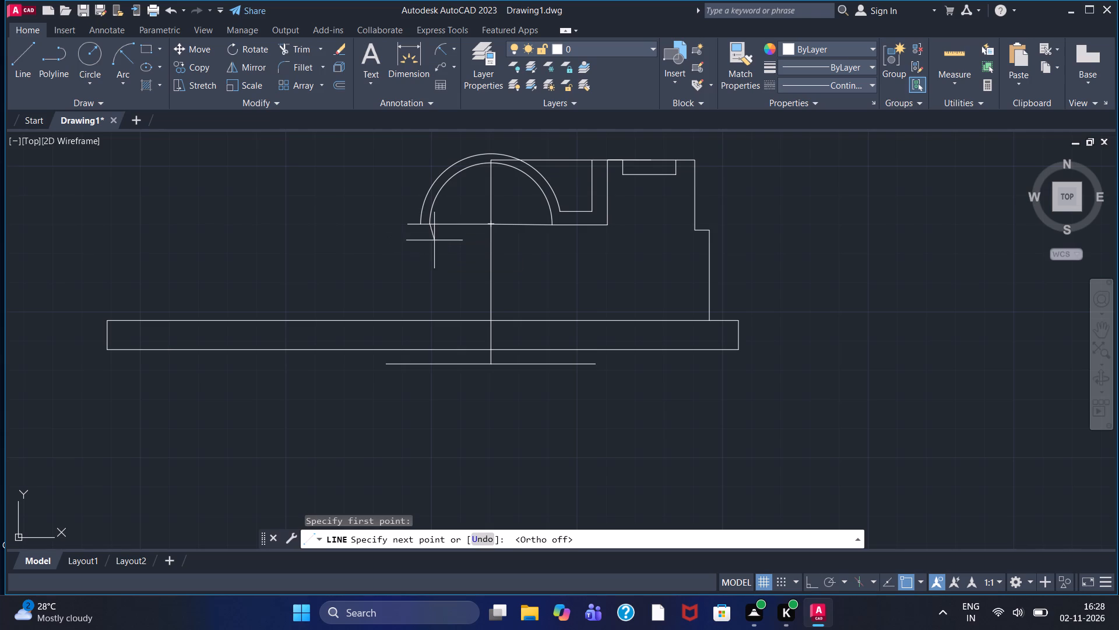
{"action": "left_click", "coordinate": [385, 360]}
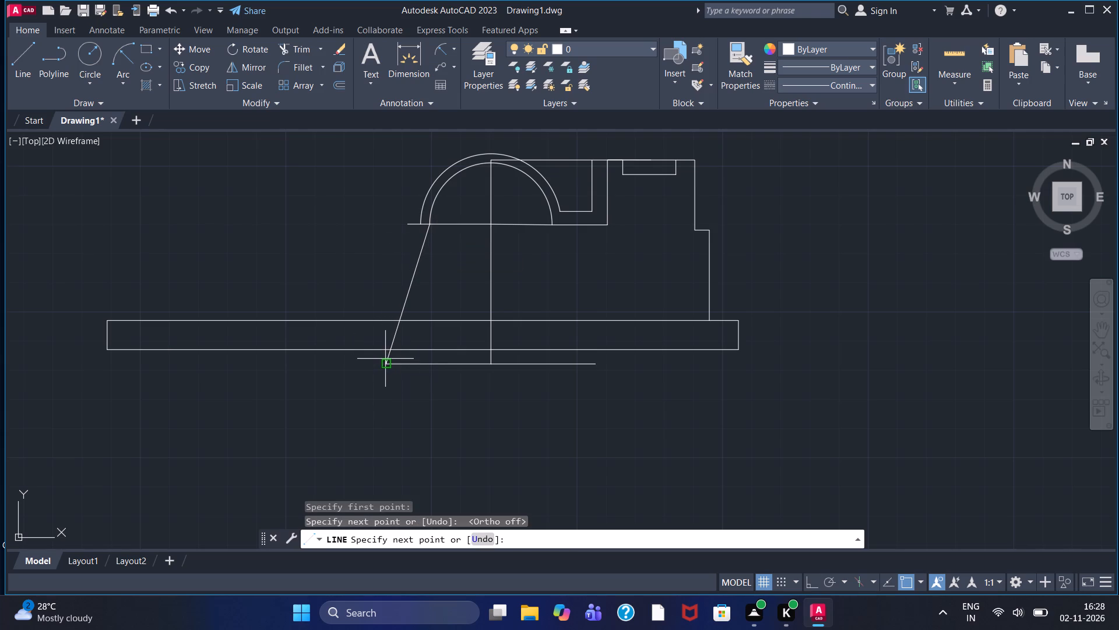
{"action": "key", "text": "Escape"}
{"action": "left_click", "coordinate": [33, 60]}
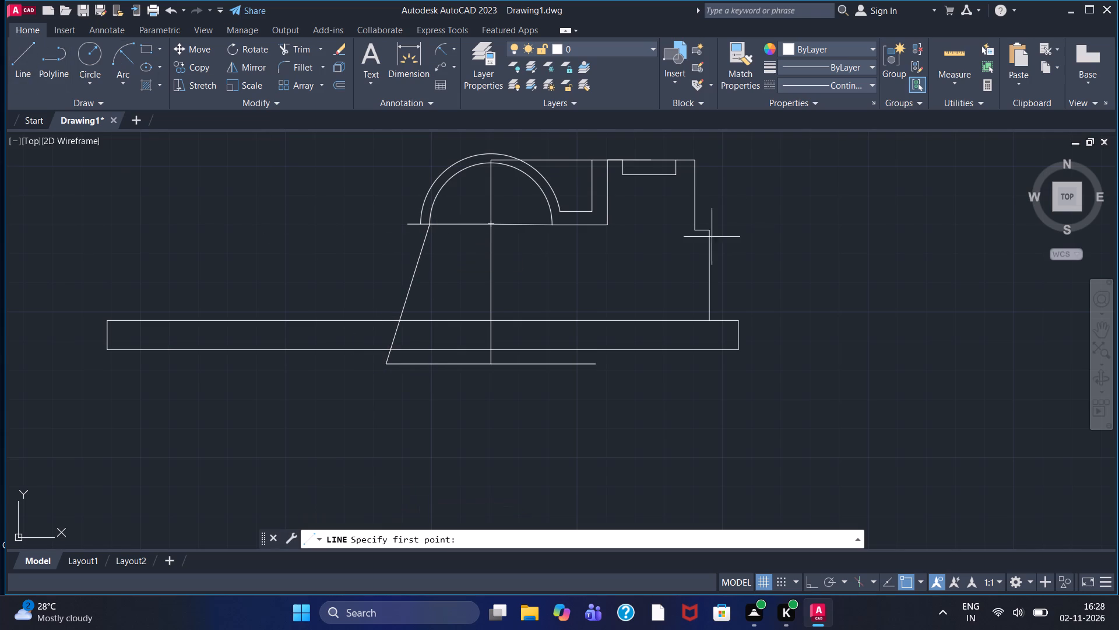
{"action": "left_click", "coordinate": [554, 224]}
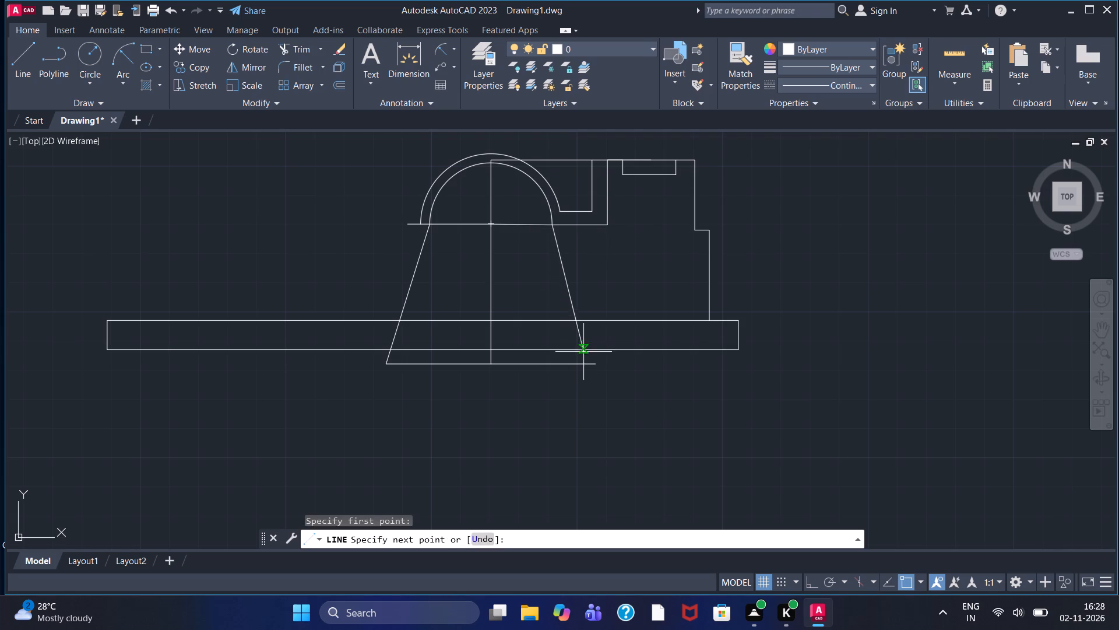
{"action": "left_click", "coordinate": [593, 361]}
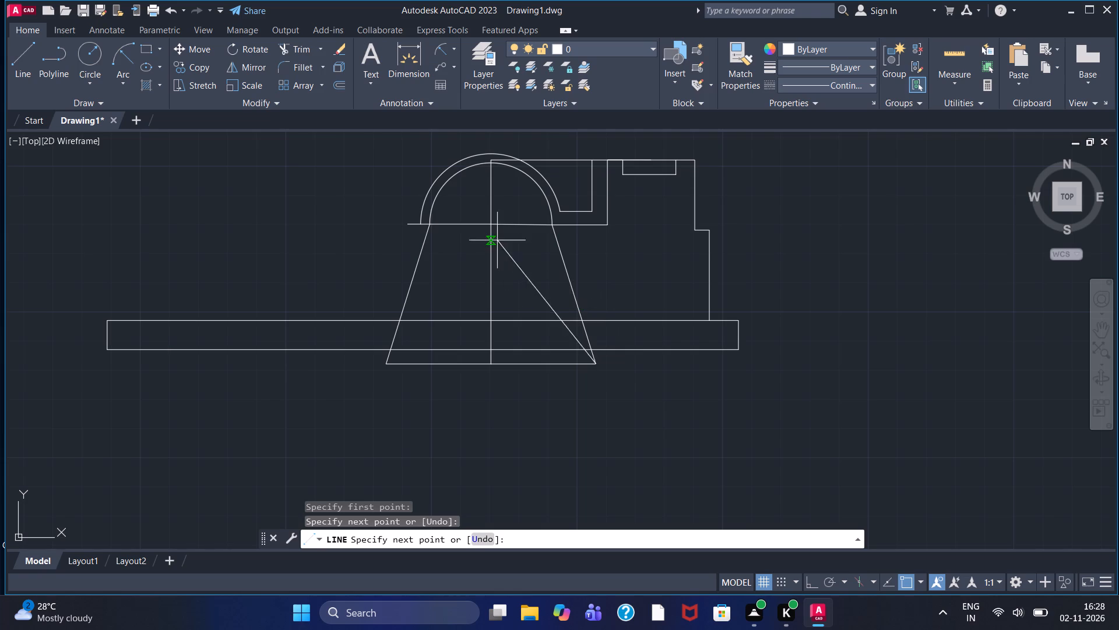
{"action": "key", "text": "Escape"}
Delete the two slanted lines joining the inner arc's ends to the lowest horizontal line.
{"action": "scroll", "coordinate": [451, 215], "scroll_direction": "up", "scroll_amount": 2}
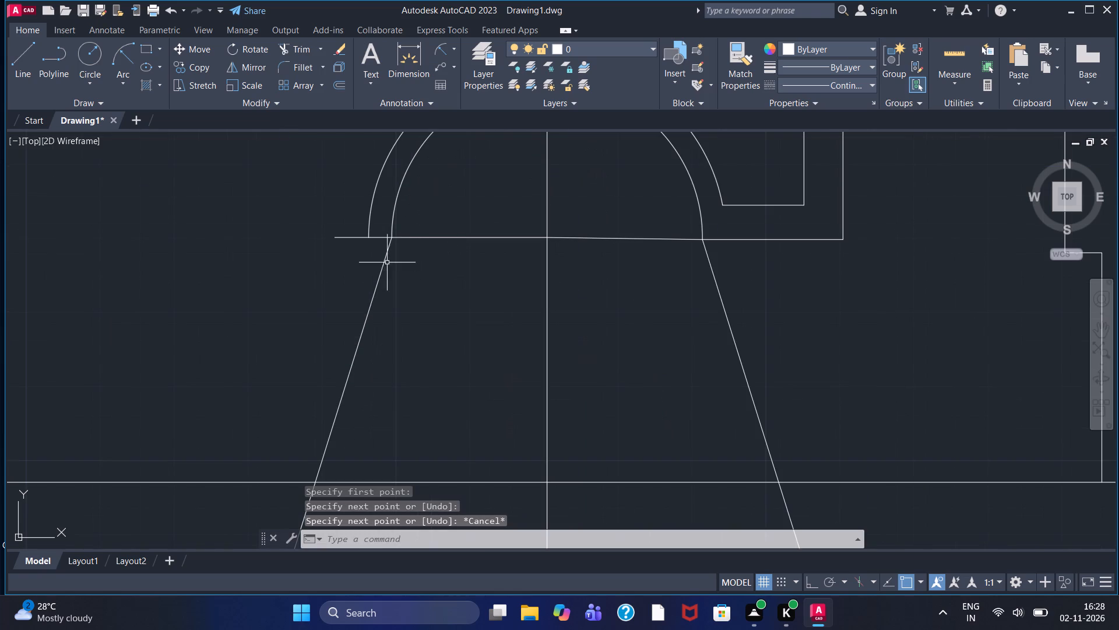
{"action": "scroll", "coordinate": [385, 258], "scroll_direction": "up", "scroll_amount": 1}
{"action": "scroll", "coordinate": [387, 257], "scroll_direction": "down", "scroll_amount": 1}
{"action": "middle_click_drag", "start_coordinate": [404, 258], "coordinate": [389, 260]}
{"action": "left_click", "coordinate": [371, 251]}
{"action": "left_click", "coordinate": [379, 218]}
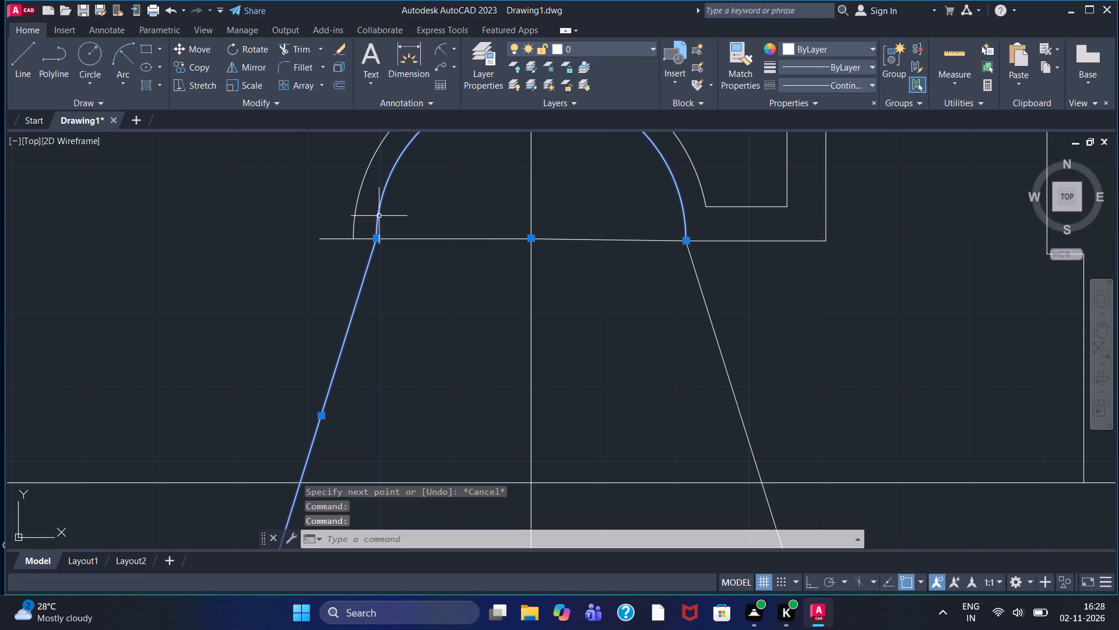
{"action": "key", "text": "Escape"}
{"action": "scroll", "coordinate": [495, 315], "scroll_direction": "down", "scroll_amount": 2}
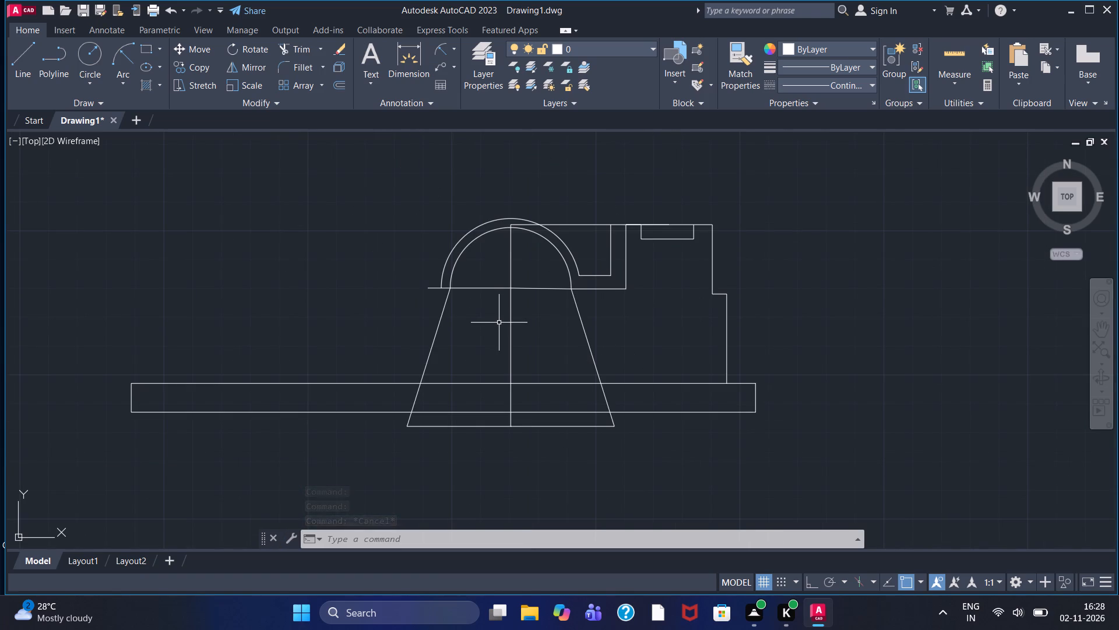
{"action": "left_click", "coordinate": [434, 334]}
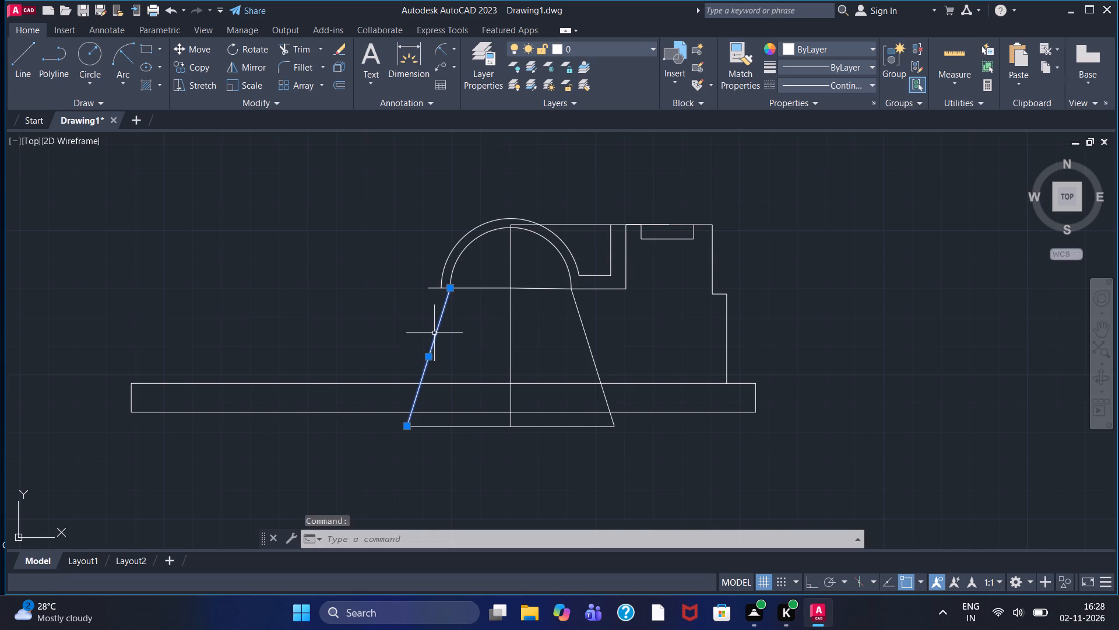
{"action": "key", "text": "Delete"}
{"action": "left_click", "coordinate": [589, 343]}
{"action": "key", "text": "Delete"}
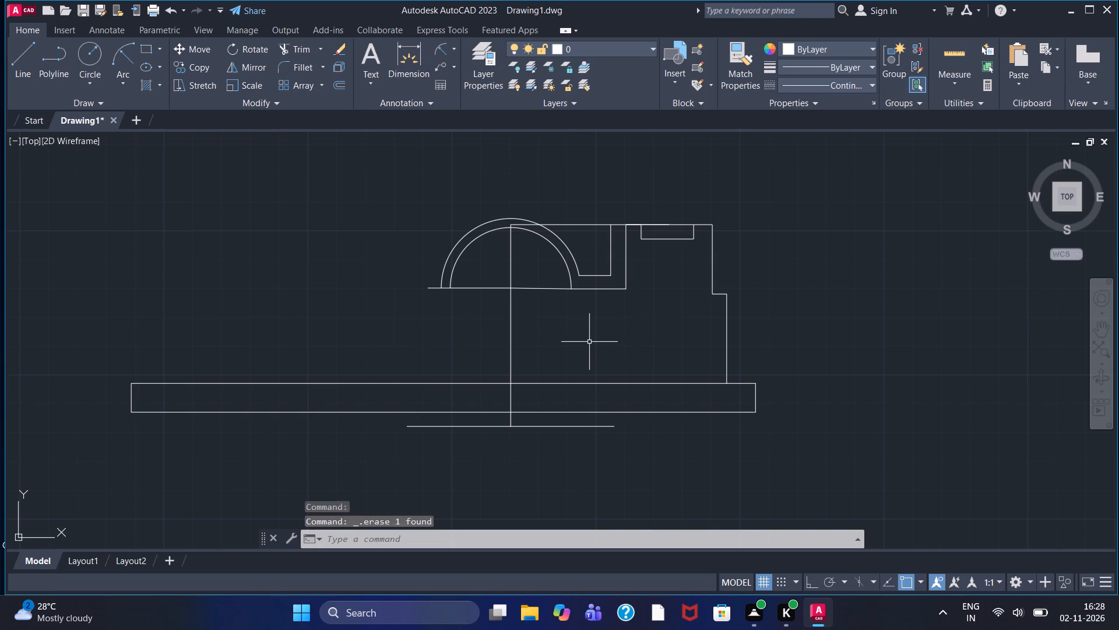
Draw a slanted line from the lowest line's left end up to the inner arc, slightly above the horizontal centre line.
{"action": "left_click", "coordinate": [17, 68]}
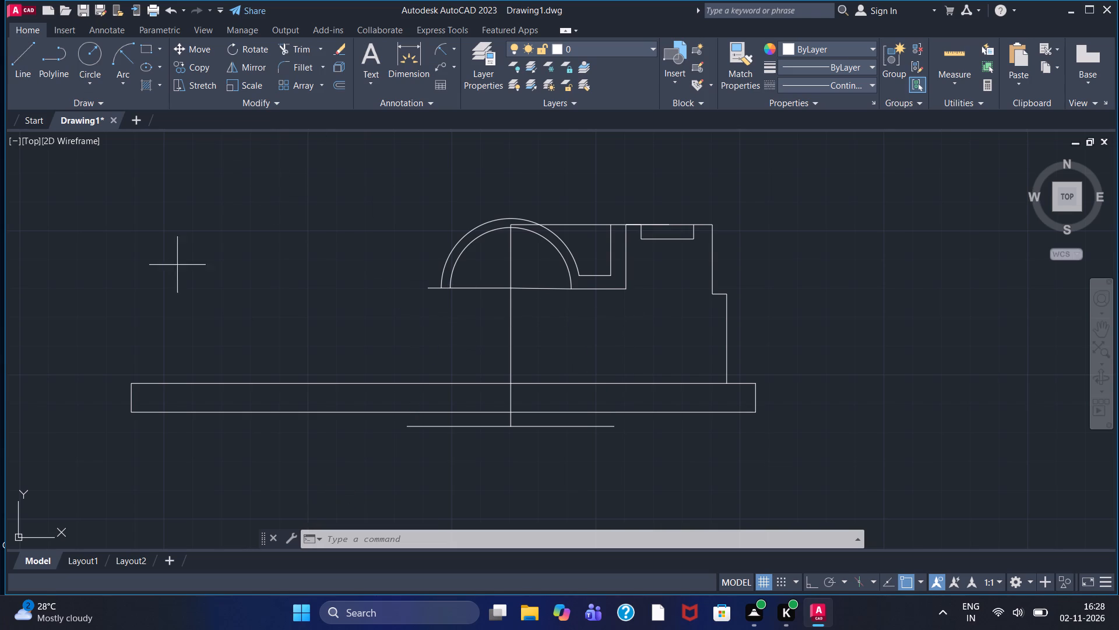
{"action": "double_click", "coordinate": [407, 429]}
{"action": "scroll", "coordinate": [454, 271], "scroll_direction": "up", "scroll_amount": 3}
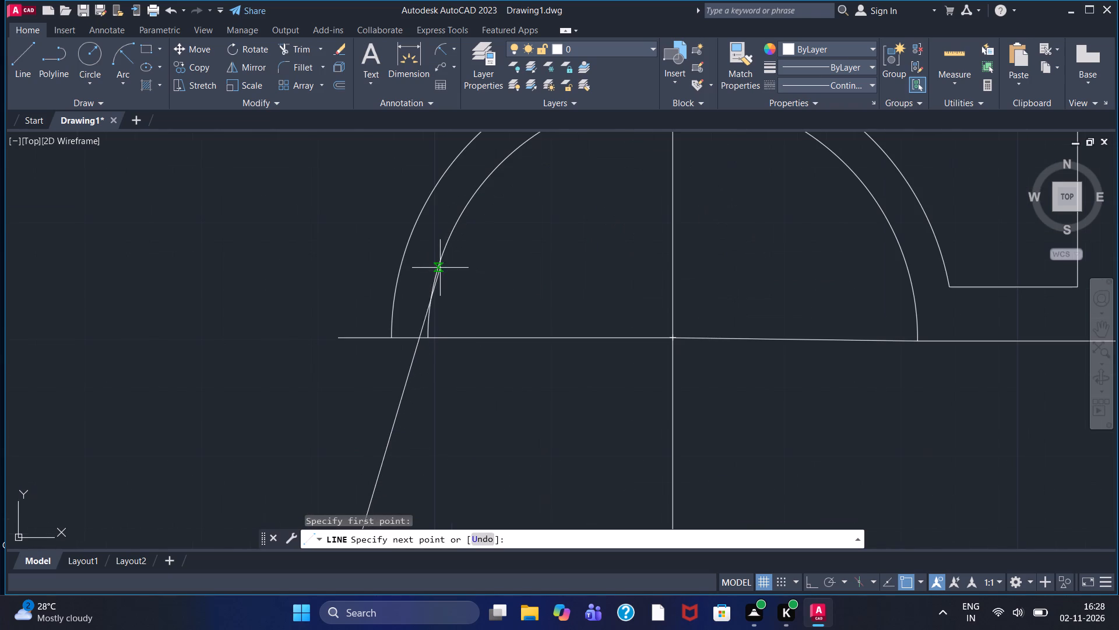
{"action": "left_click", "coordinate": [438, 265]}
{"action": "right_click", "coordinate": [438, 265]}
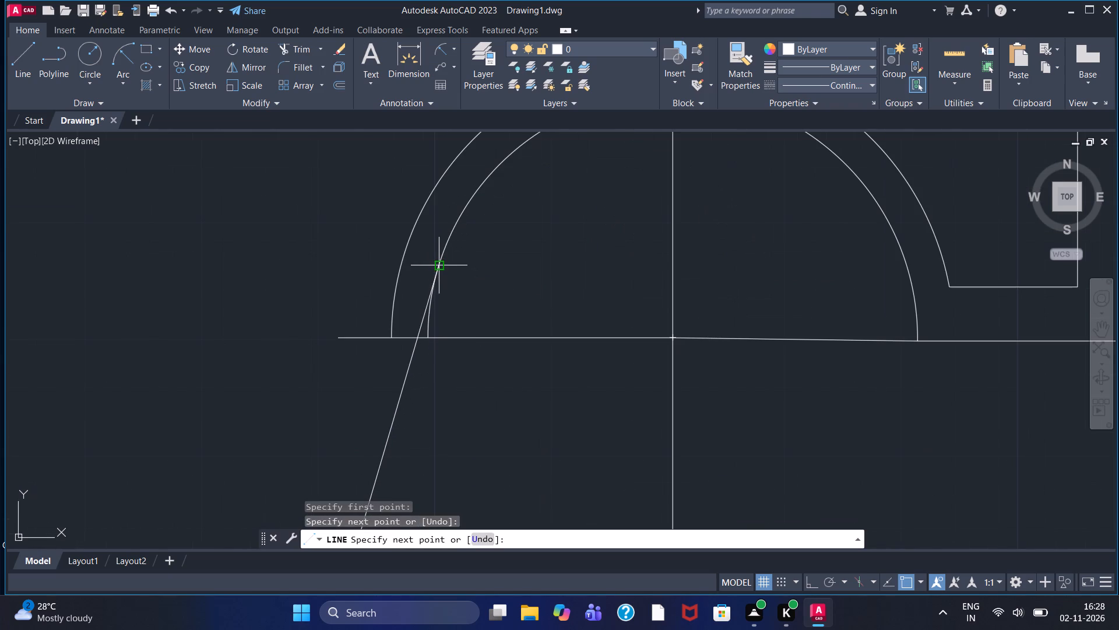
{"action": "left_click", "coordinate": [455, 271]}
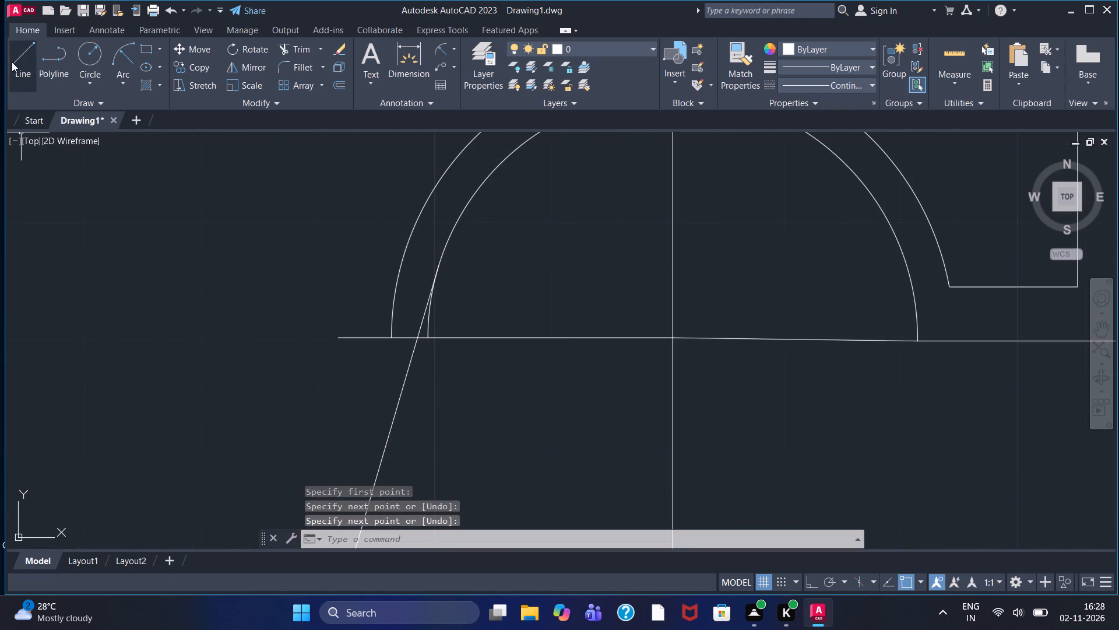
Draw the matching slanted line from the lowest line's right end up to the inner arc's right side, above the centre line.
{"action": "left_click_drag", "start_coordinate": [13, 62], "coordinate": [17, 68]}
{"action": "scroll", "coordinate": [923, 442], "scroll_direction": "down", "scroll_amount": 2}
{"action": "middle_click_drag", "start_coordinate": [944, 497], "coordinate": [731, 318]}
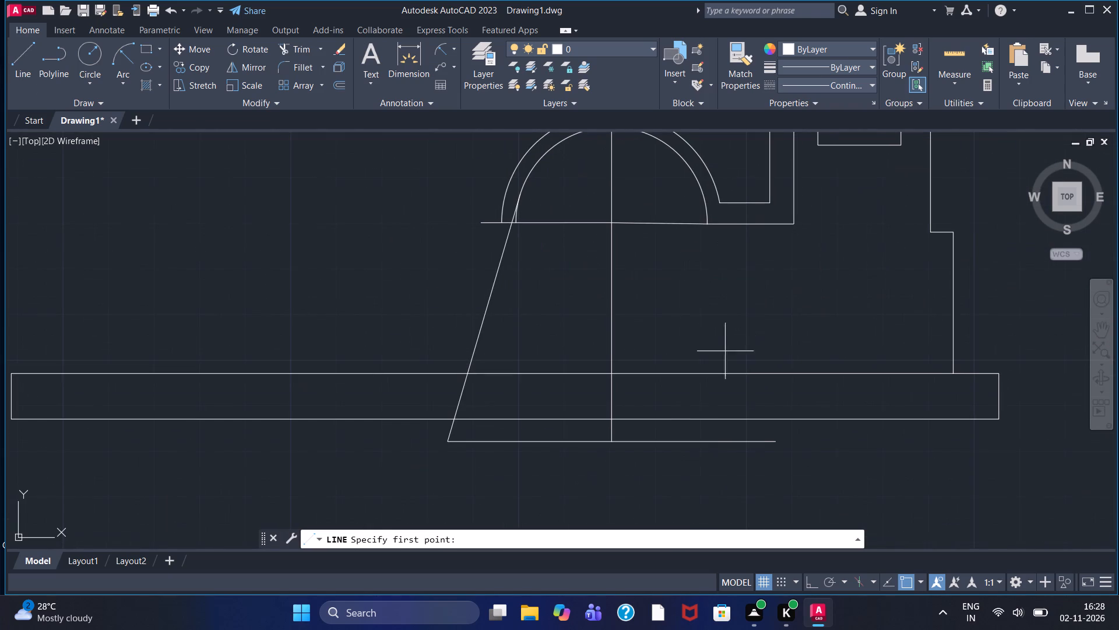
{"action": "left_click_drag", "start_coordinate": [772, 443], "coordinate": [772, 425]}
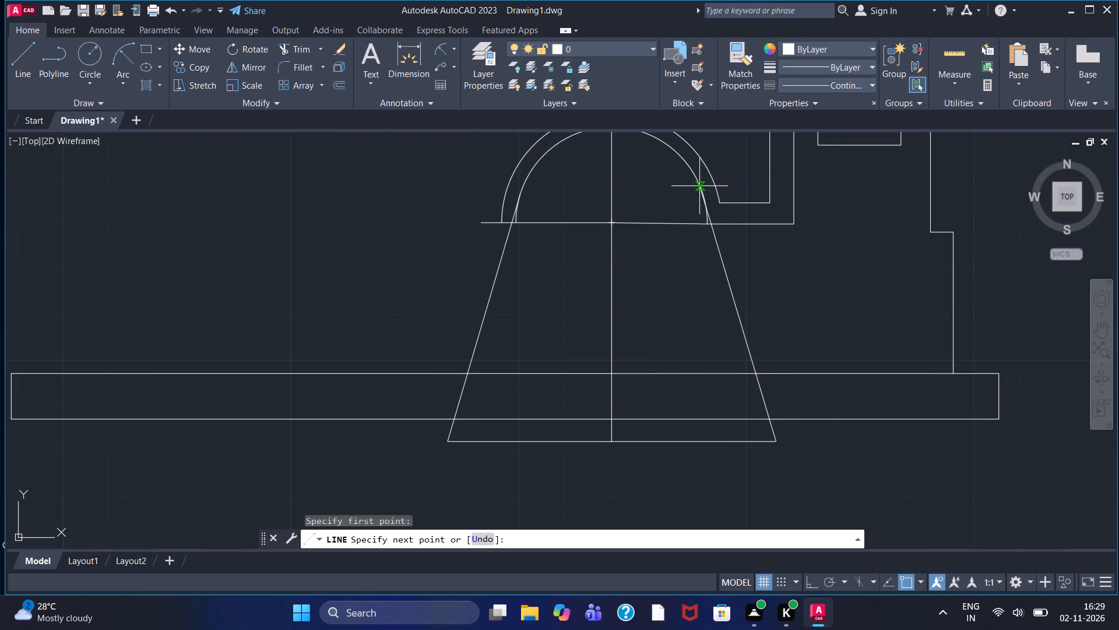
{"action": "left_click", "coordinate": [699, 186]}
{"action": "right_click", "coordinate": [699, 186]}
{"action": "left_click", "coordinate": [712, 191]}
Trim the inner arc's right end where it runs past and alongside the right slanted line.
{"action": "scroll", "coordinate": [695, 209], "scroll_direction": "up", "scroll_amount": 2}
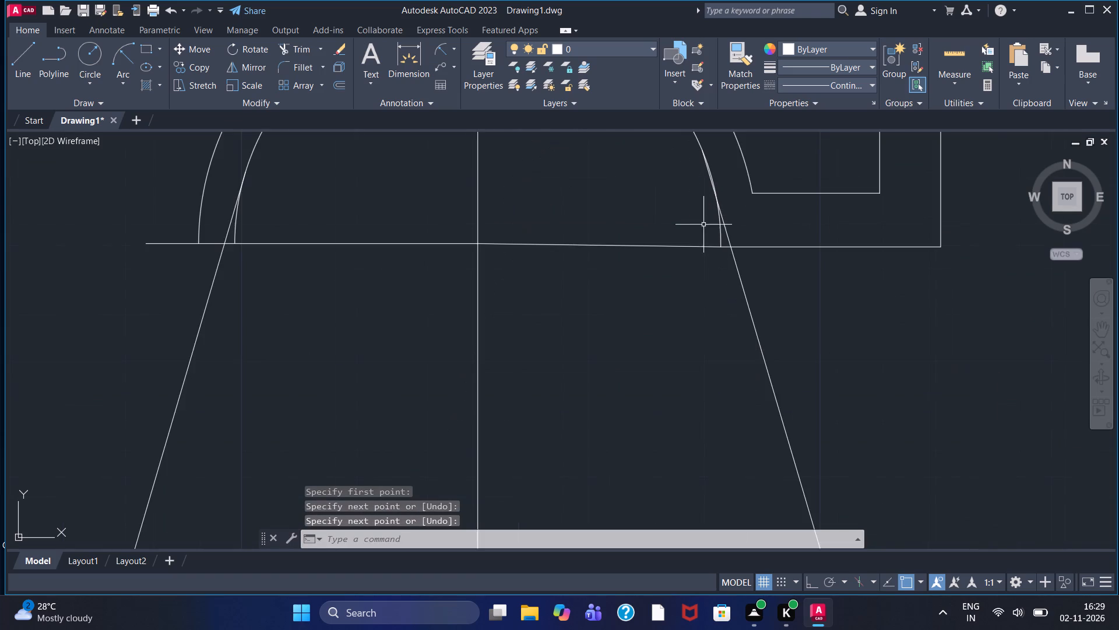
{"action": "scroll", "coordinate": [703, 225], "scroll_direction": "up", "scroll_amount": 2}
{"action": "middle_click_drag", "start_coordinate": [703, 225], "coordinate": [639, 342]}
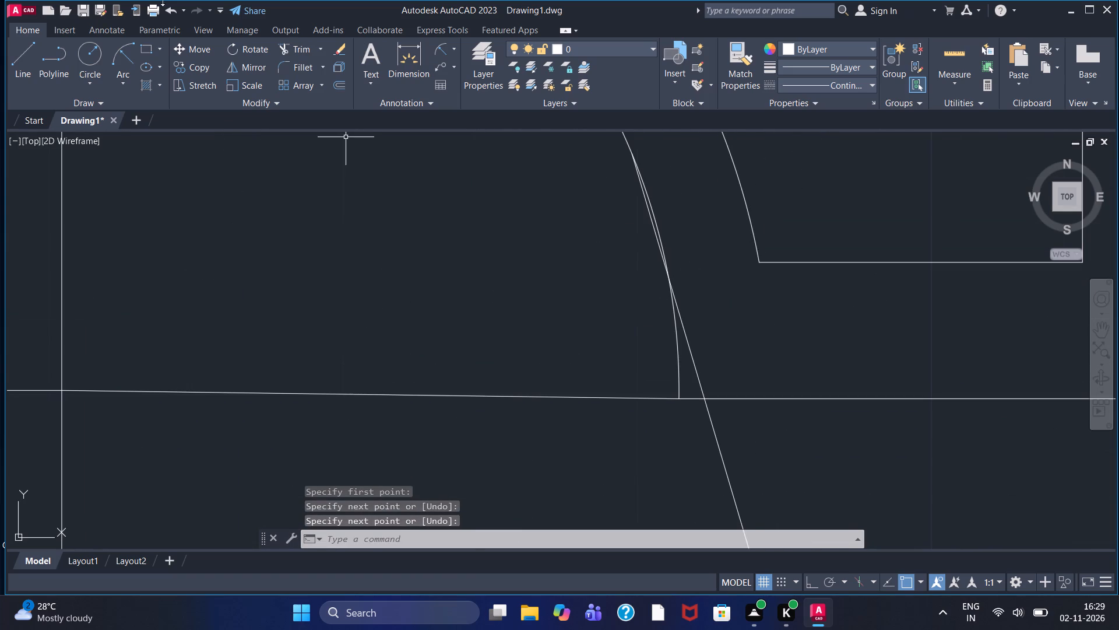
{"action": "left_click_drag", "start_coordinate": [297, 46], "coordinate": [300, 52]}
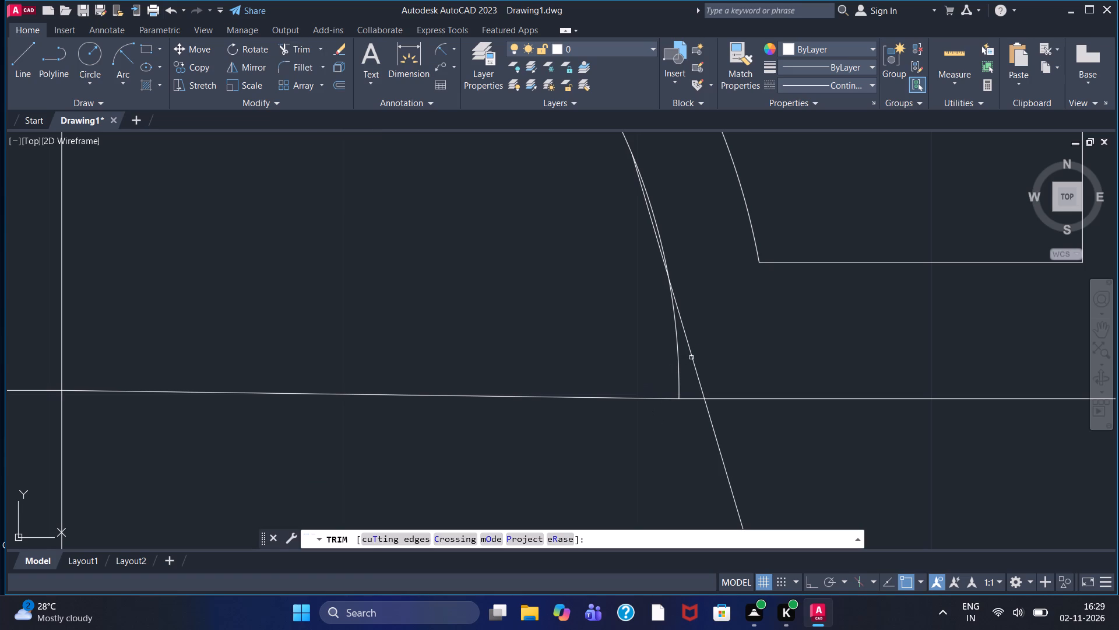
{"action": "left_click", "coordinate": [677, 367]}
{"action": "scroll", "coordinate": [642, 306], "scroll_direction": "up", "scroll_amount": 3}
{"action": "middle_click_drag", "start_coordinate": [645, 272], "coordinate": [459, 579]}
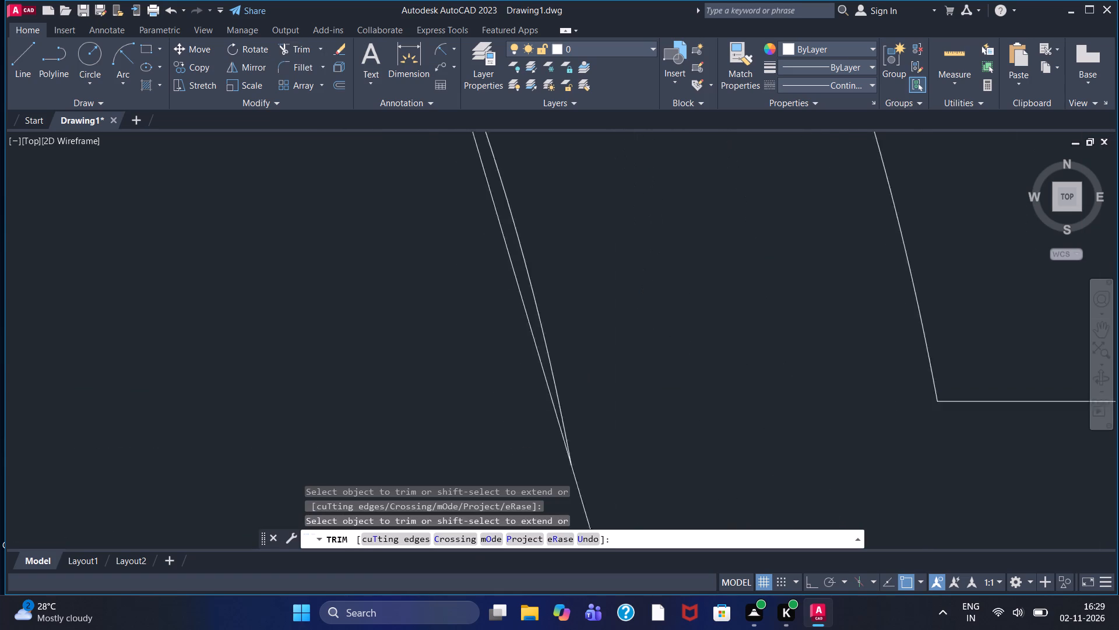
{"action": "middle_click_drag", "start_coordinate": [459, 579], "coordinate": [444, 629]}
{"action": "scroll", "coordinate": [444, 629], "scroll_direction": "down", "scroll_amount": 1}
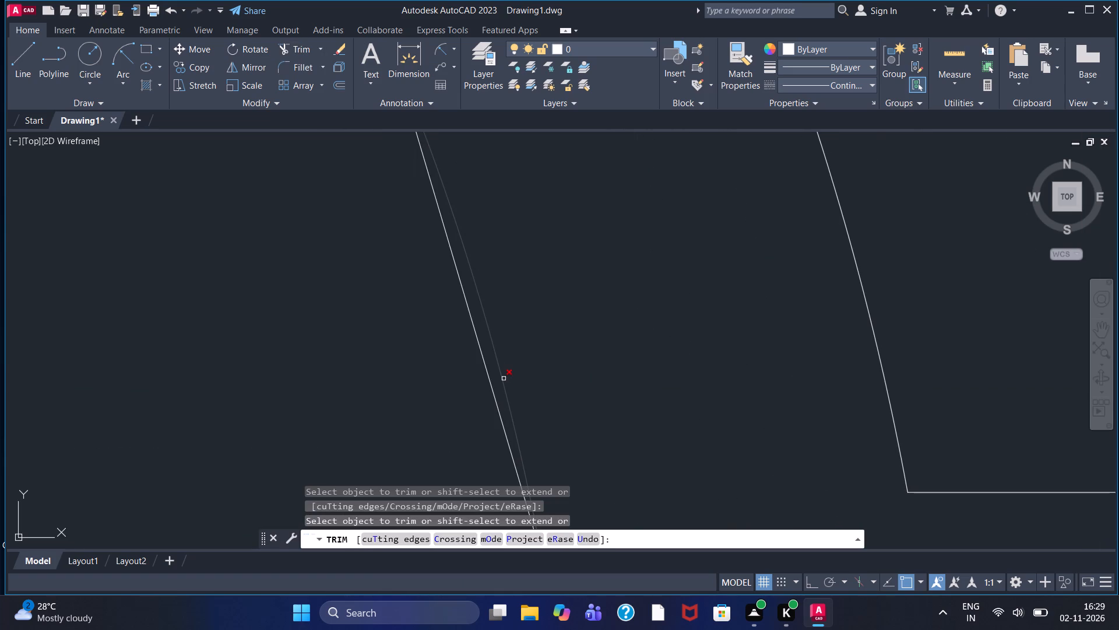
{"action": "middle_click_drag", "start_coordinate": [504, 379], "coordinate": [631, 470]}
{"action": "scroll", "coordinate": [631, 470], "scroll_direction": "down", "scroll_amount": 2}
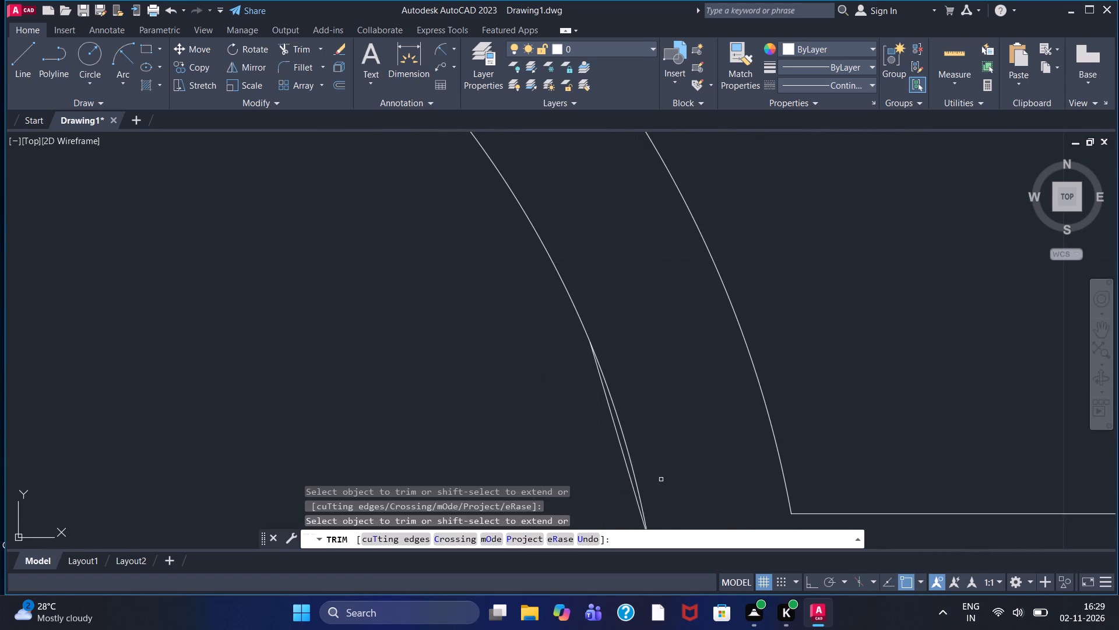
{"action": "middle_click_drag", "start_coordinate": [666, 480], "coordinate": [677, 426]}
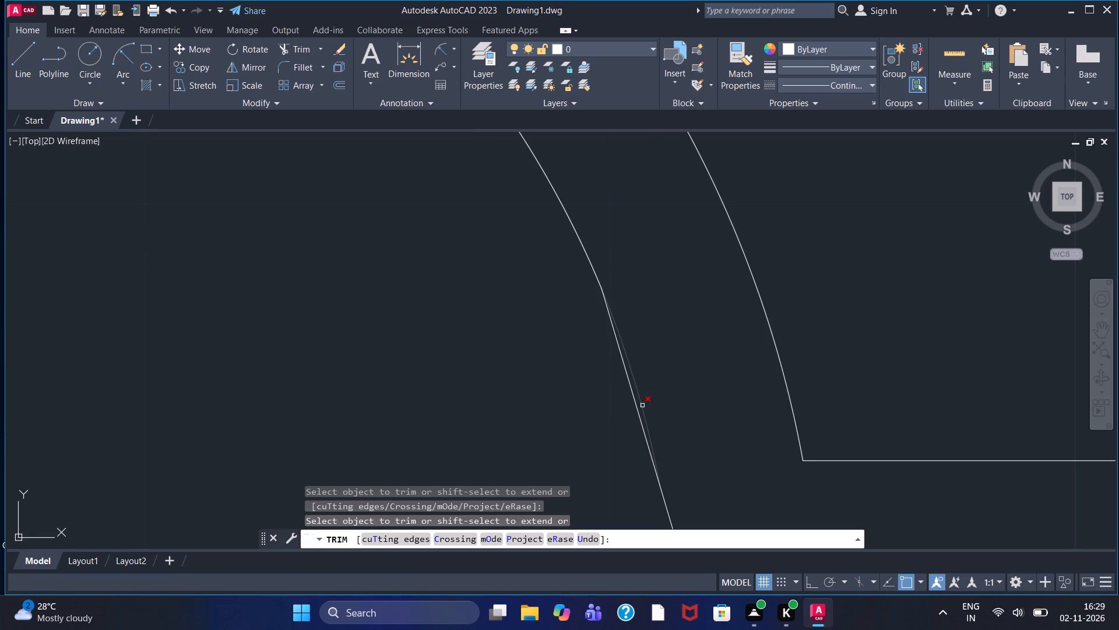
{"action": "left_click", "coordinate": [642, 405]}
Trim the lower left end of the inner arc below its junction with the left slanted line.
{"action": "scroll", "coordinate": [438, 478], "scroll_direction": "down", "scroll_amount": 1}
{"action": "scroll", "coordinate": [488, 425], "scroll_direction": "down", "scroll_amount": 2}
{"action": "middle_click_drag", "start_coordinate": [396, 406], "coordinate": [816, 373]}
{"action": "scroll", "coordinate": [691, 407], "scroll_direction": "down", "scroll_amount": 1}
{"action": "scroll", "coordinate": [465, 443], "scroll_direction": "up", "scroll_amount": 3}
{"action": "middle_click_drag", "start_coordinate": [711, 365], "coordinate": [607, 440]}
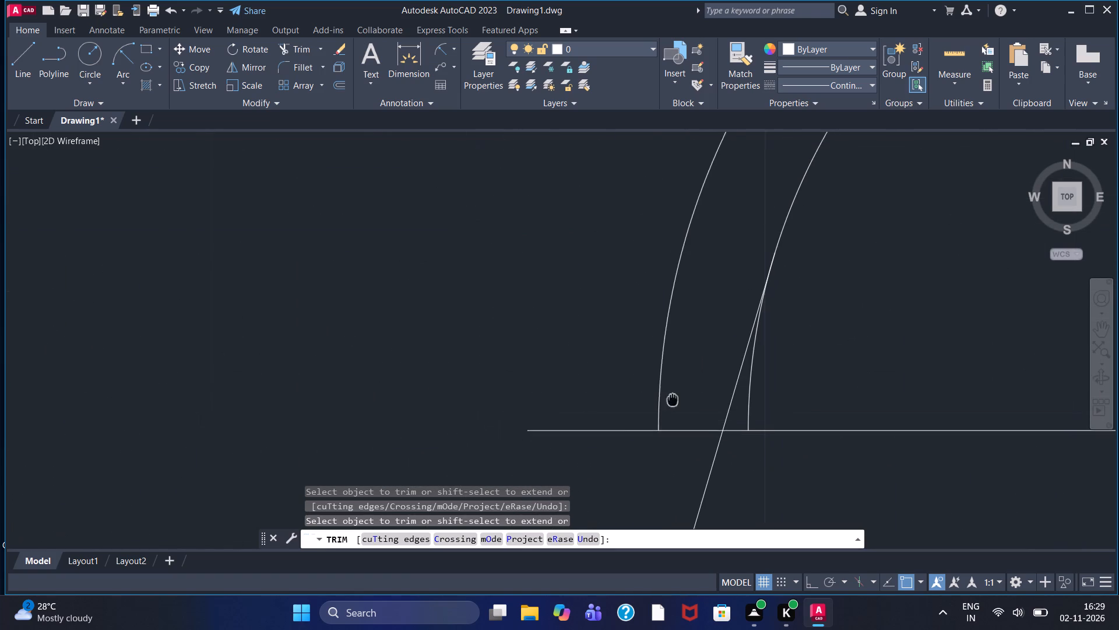
{"action": "middle_click_drag", "start_coordinate": [607, 440], "coordinate": [555, 468]}
{"action": "scroll", "coordinate": [593, 439], "scroll_direction": "up", "scroll_amount": 1}
{"action": "left_click", "coordinate": [631, 478]}
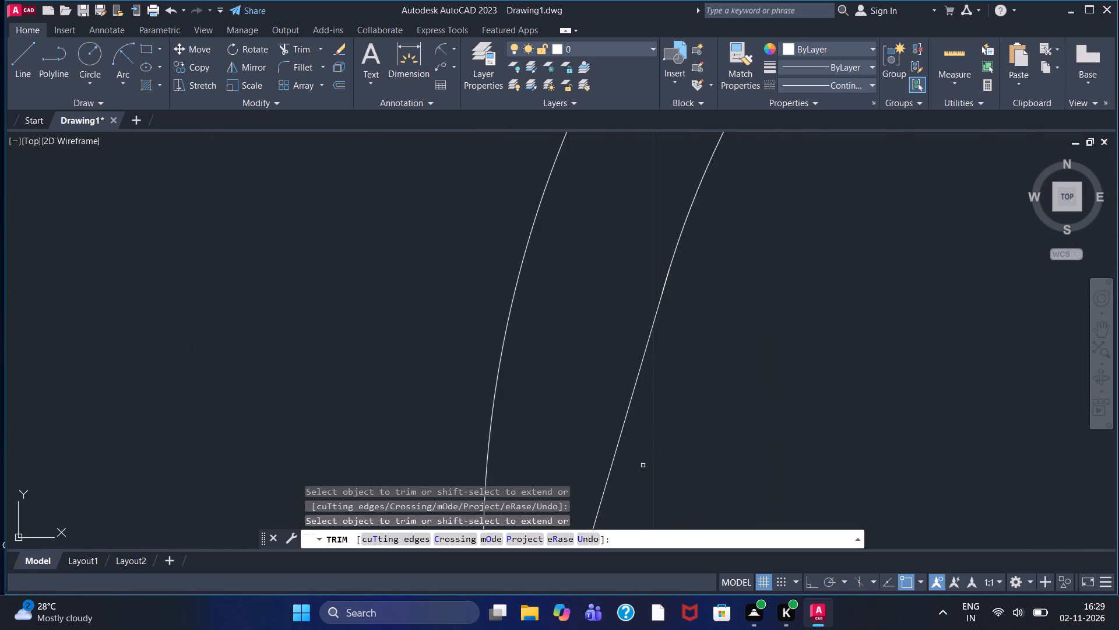
Examine the junction of the left slanted line and inner arc closely for leftover overlap, and finish trimming.
{"action": "scroll", "coordinate": [666, 384], "scroll_direction": "up", "scroll_amount": 3}
{"action": "middle_click_drag", "start_coordinate": [664, 326], "coordinate": [673, 593]}
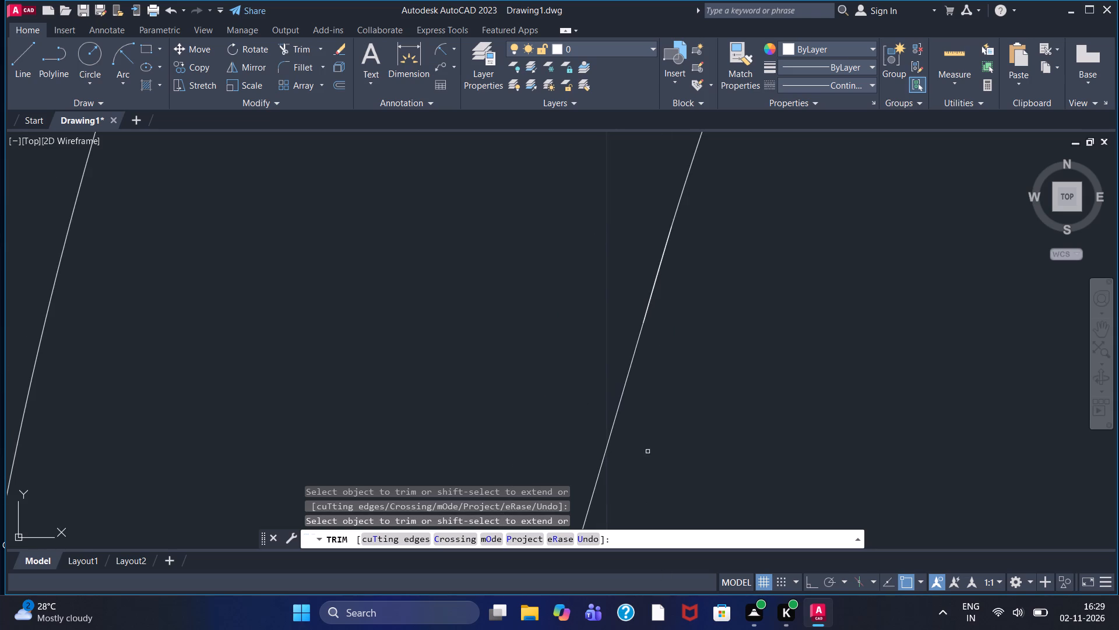
{"action": "scroll", "coordinate": [660, 394], "scroll_direction": "up", "scroll_amount": 2}
{"action": "scroll", "coordinate": [602, 293], "scroll_direction": "up", "scroll_amount": 5}
{"action": "scroll", "coordinate": [558, 328], "scroll_direction": "up", "scroll_amount": 2}
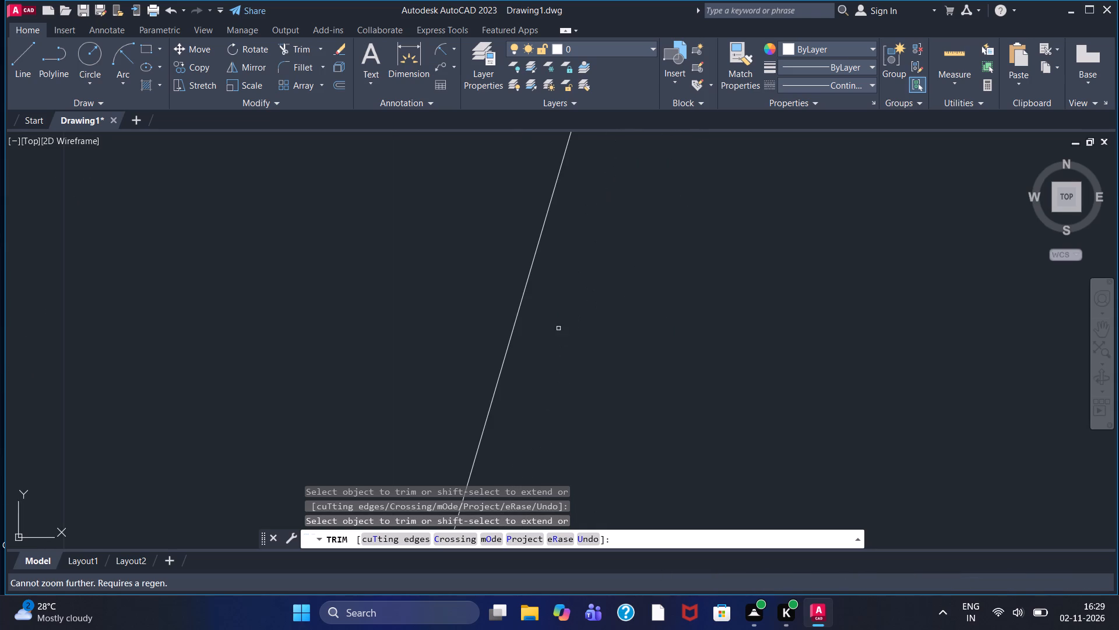
{"action": "scroll", "coordinate": [558, 328], "scroll_direction": "up", "scroll_amount": 1}
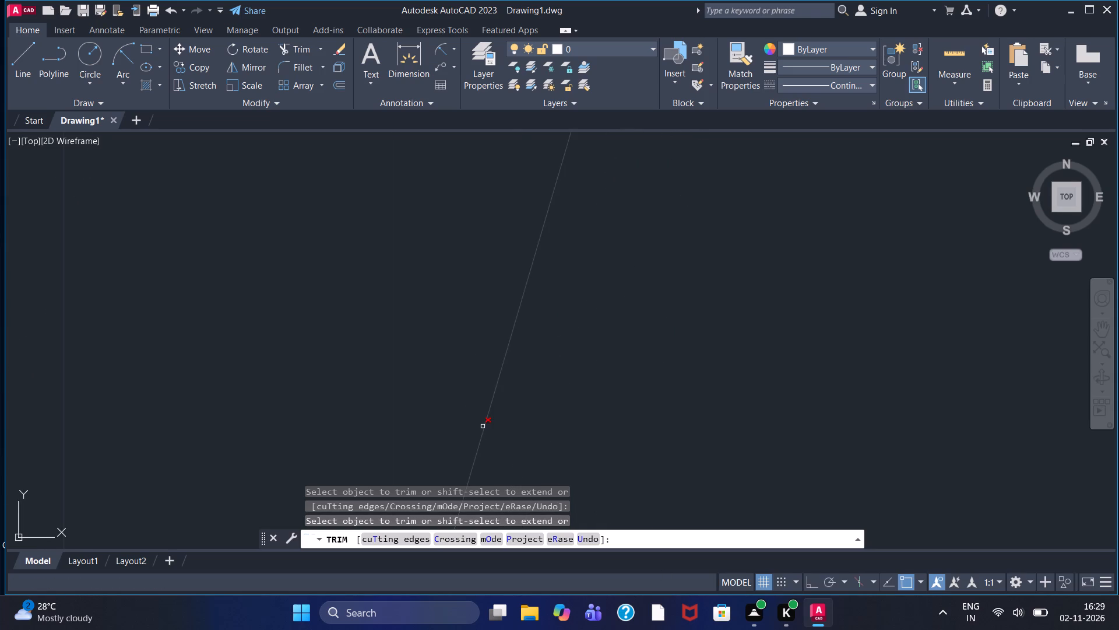
{"action": "scroll", "coordinate": [483, 426], "scroll_direction": "down", "scroll_amount": 7}
{"action": "scroll", "coordinate": [579, 459], "scroll_direction": "down", "scroll_amount": 2}
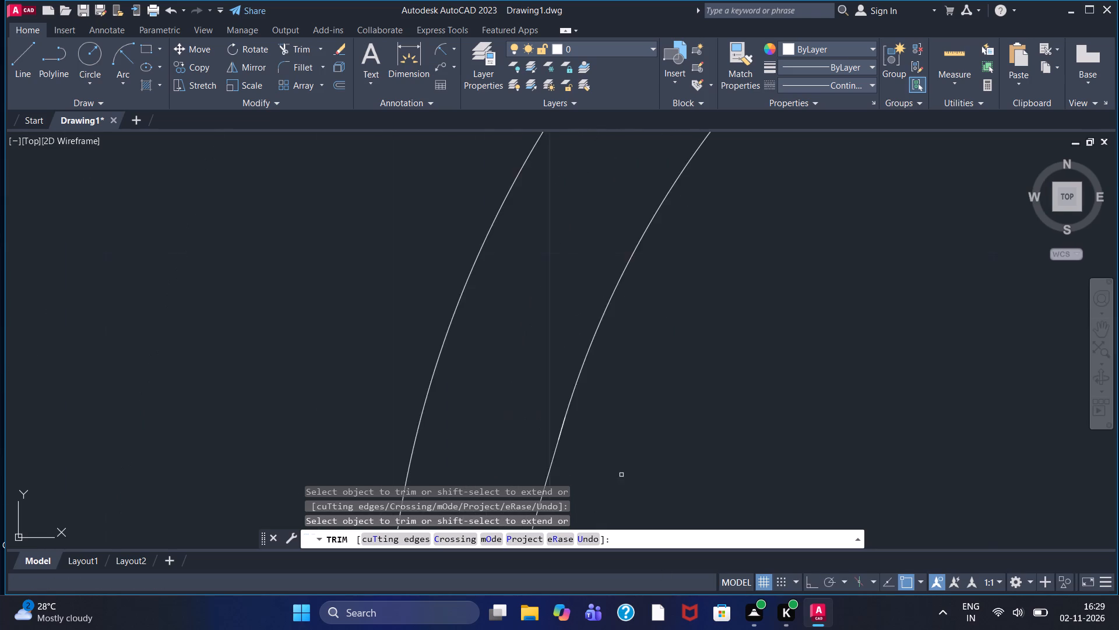
{"action": "scroll", "coordinate": [622, 475], "scroll_direction": "down", "scroll_amount": 2}
{"action": "scroll", "coordinate": [695, 436], "scroll_direction": "down", "scroll_amount": 3}
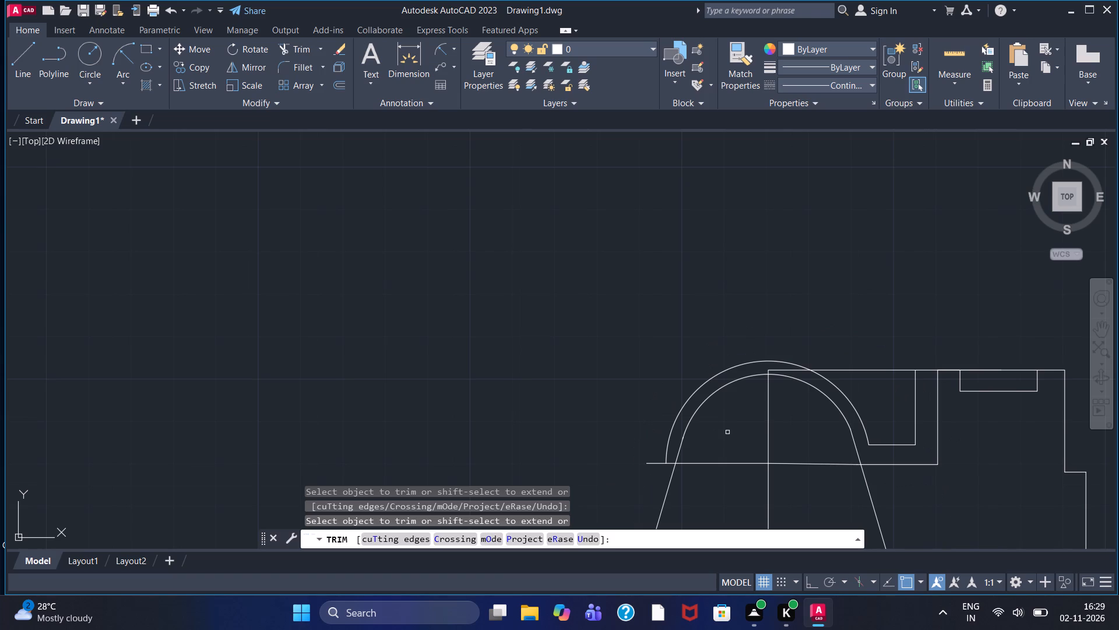
{"action": "key", "text": "Escape"}
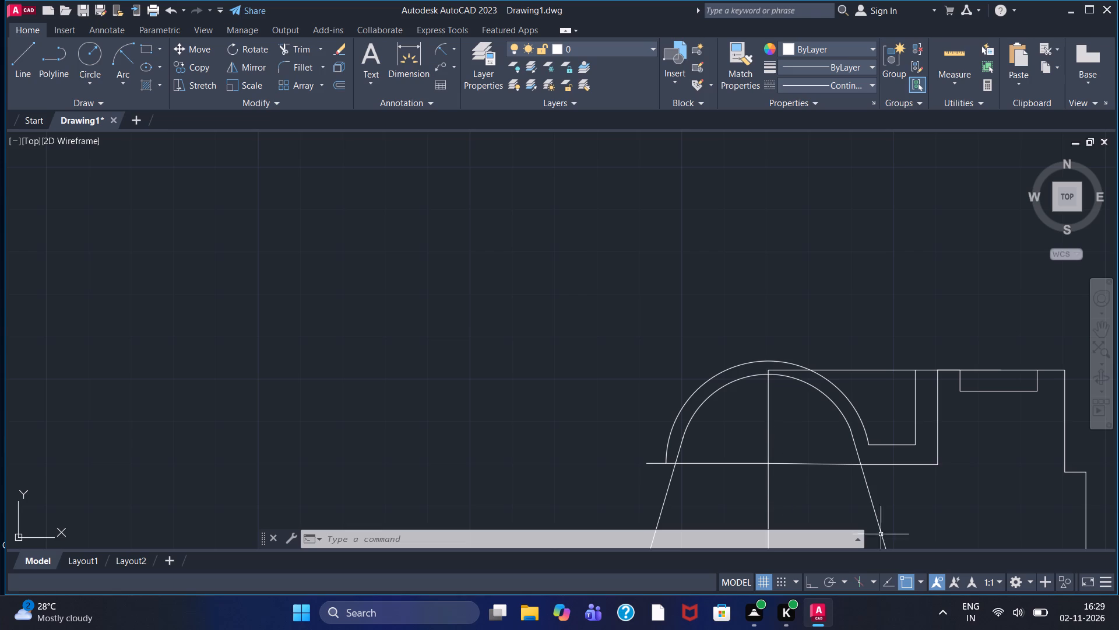
Trim the horizontal centre line beyond the outer arc's left end and between the two slanted support lines.
{"action": "left_click", "coordinate": [298, 48]}
{"action": "left_click", "coordinate": [656, 463]}
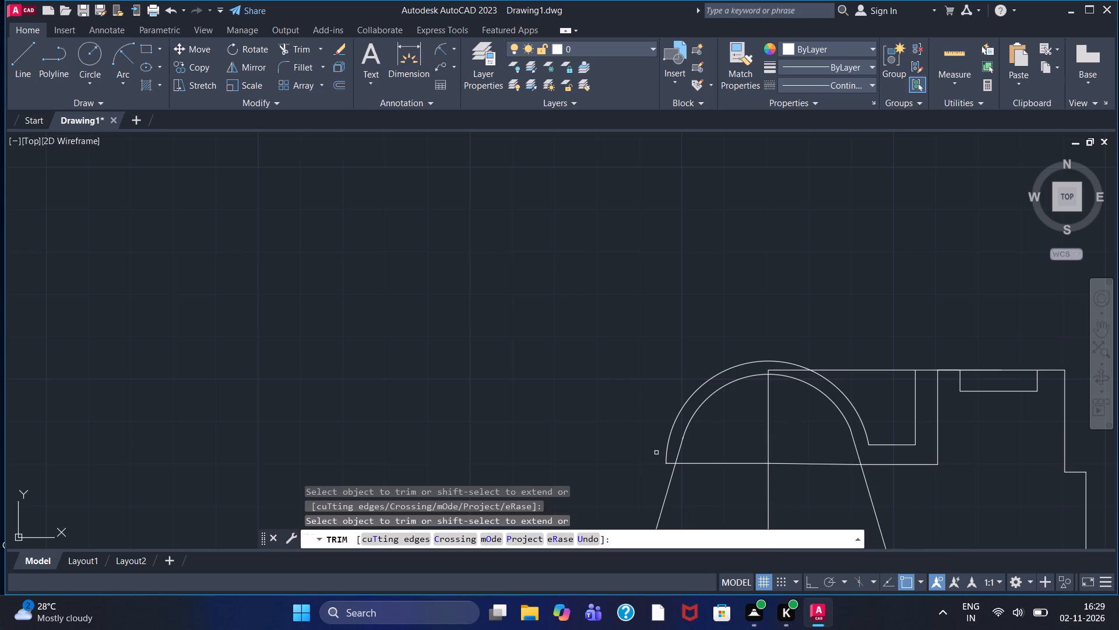
{"action": "left_click", "coordinate": [747, 463]}
{"action": "left_click", "coordinate": [790, 463]}
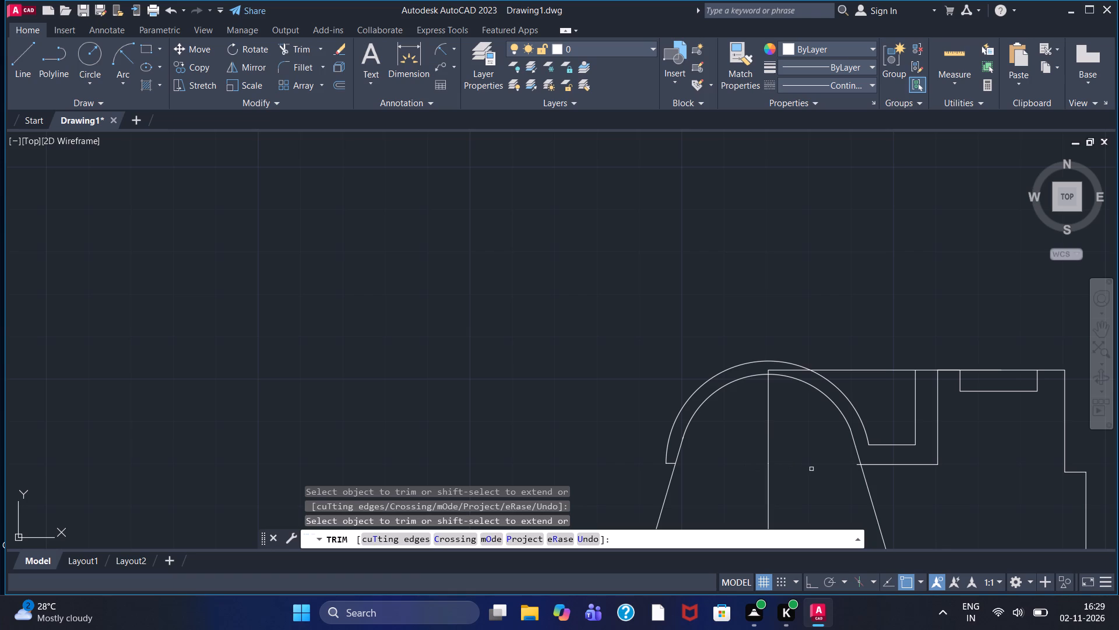
{"action": "scroll", "coordinate": [839, 478], "scroll_direction": "up", "scroll_amount": 3}
{"action": "left_click", "coordinate": [896, 439]}
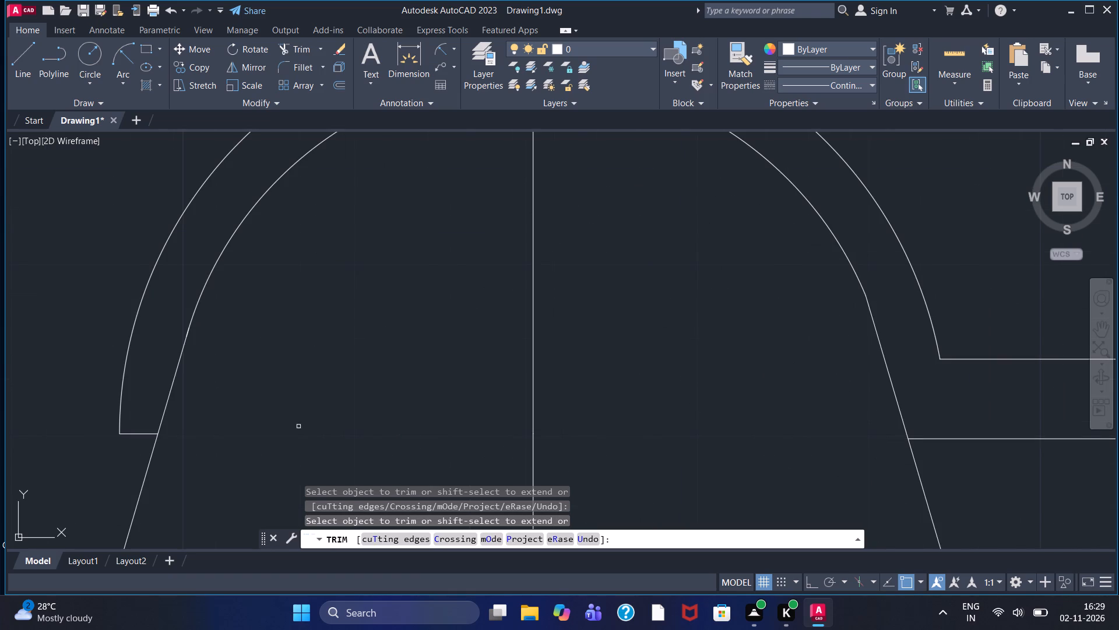
Draw a narrow slanted arm in three segments, from the outer arc's upper left outward and back to the inner arc.
{"action": "scroll", "coordinate": [216, 427], "scroll_direction": "down", "scroll_amount": 3}
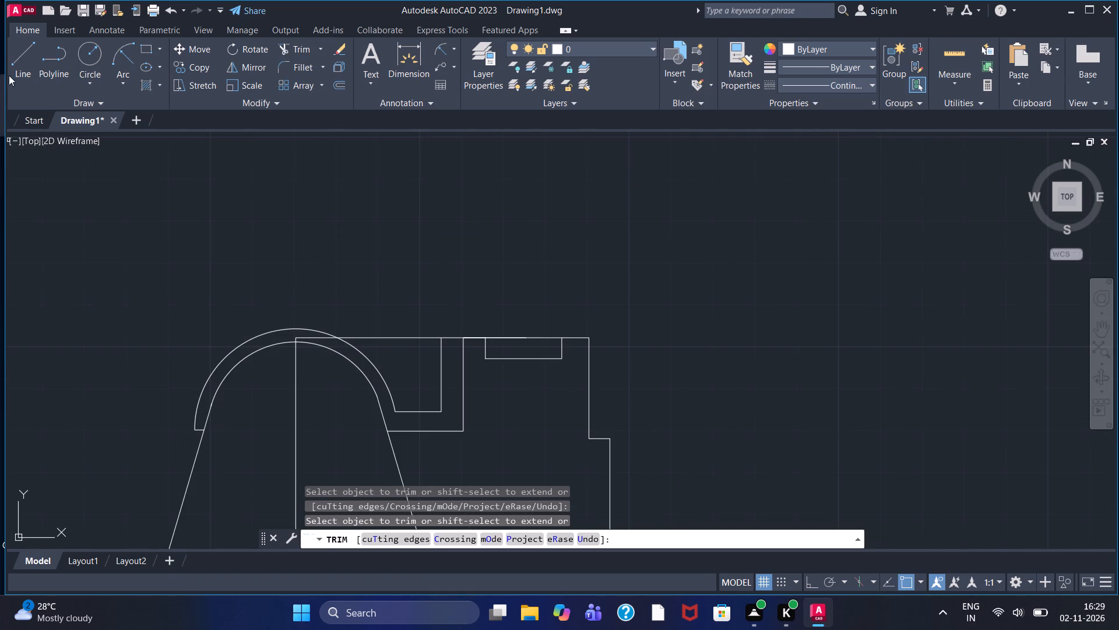
{"action": "left_click", "coordinate": [12, 66]}
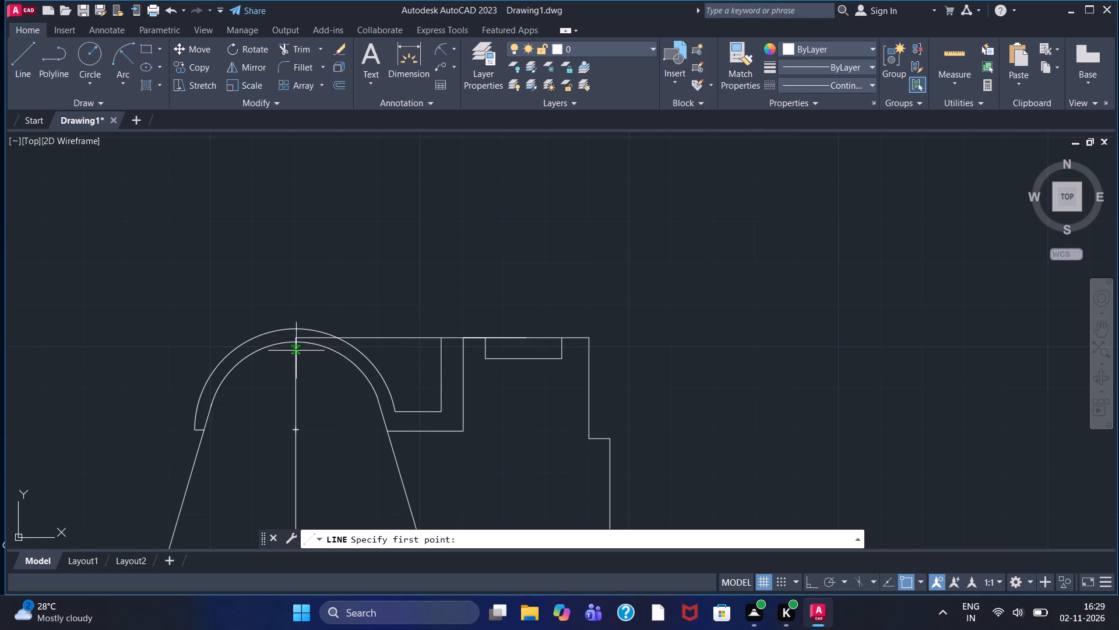
{"action": "left_click", "coordinate": [275, 329]}
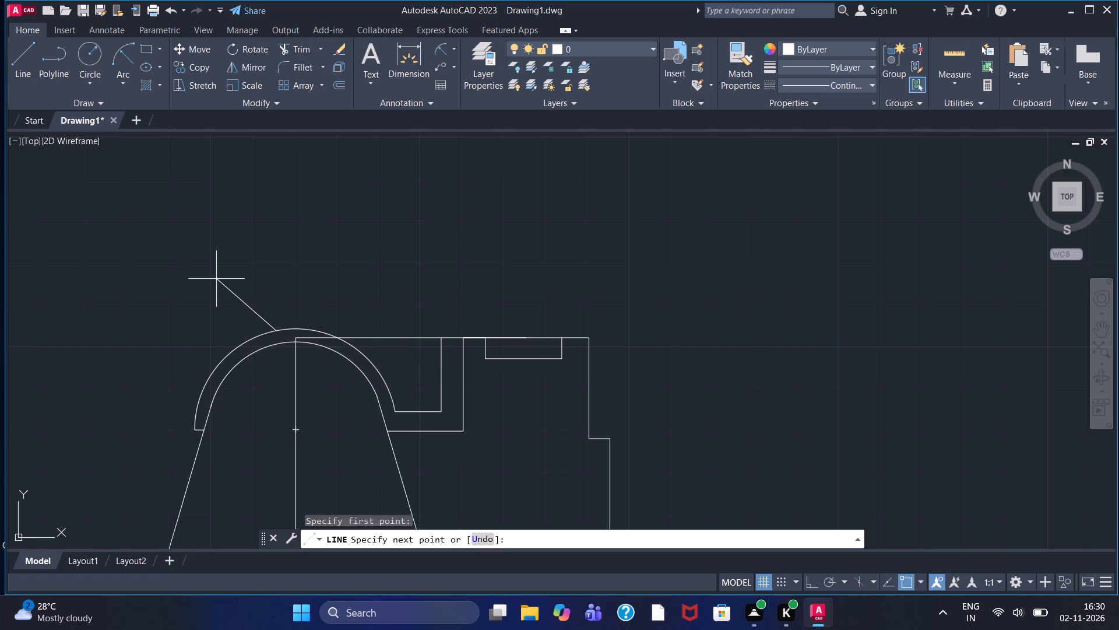
{"action": "left_click", "coordinate": [216, 279]}
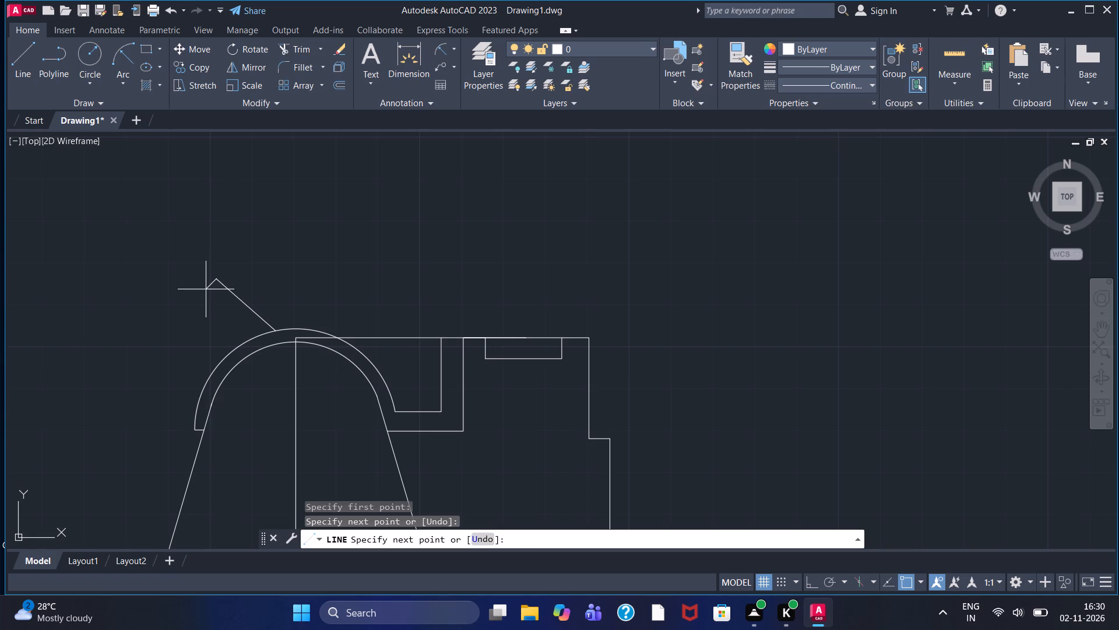
{"action": "left_click", "coordinate": [206, 290]}
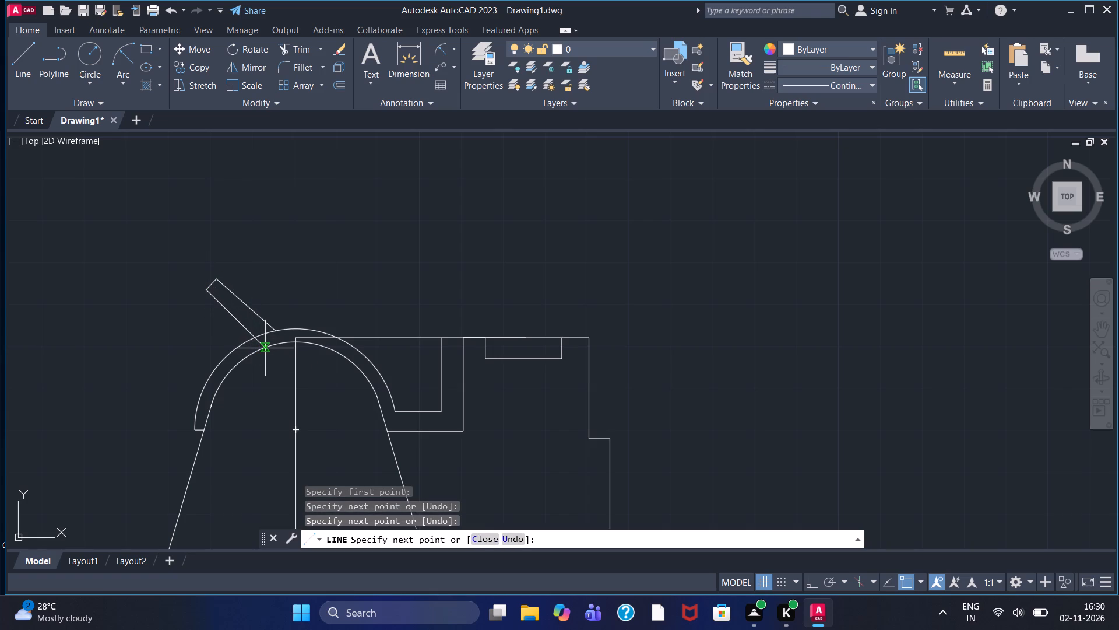
{"action": "left_click", "coordinate": [265, 348]}
{"action": "right_click", "coordinate": [265, 348]}
{"action": "left_click", "coordinate": [280, 352]}
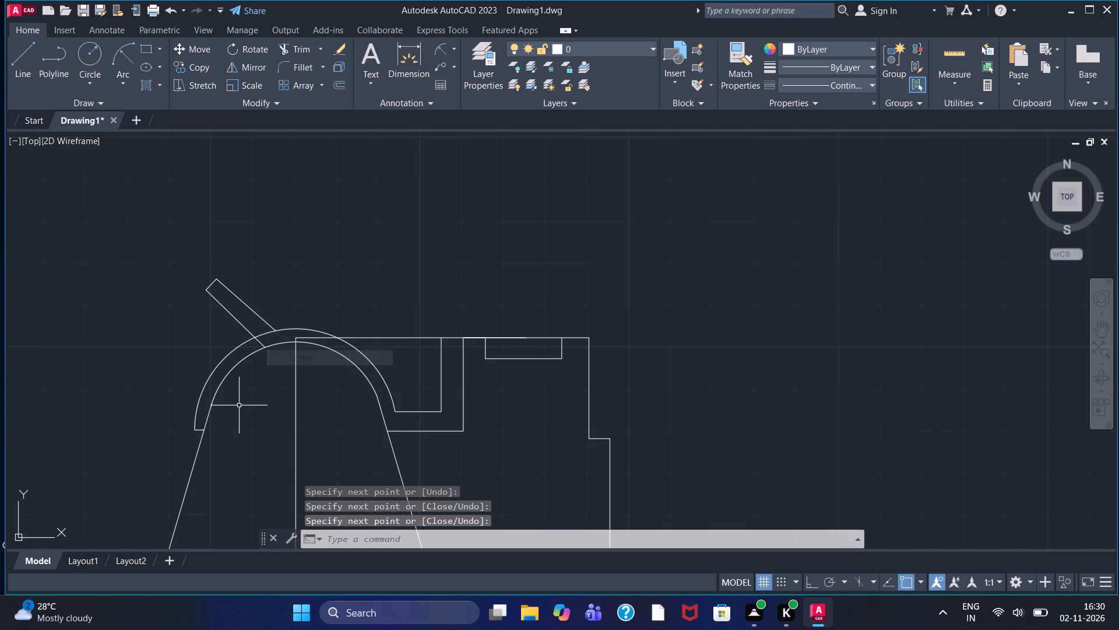
Trim the outer arc left of the slanted arm, the short horizontal stub below it, and the arc piece crossing the arm.
{"action": "left_click", "coordinate": [300, 48]}
{"action": "left_click", "coordinate": [196, 401]}
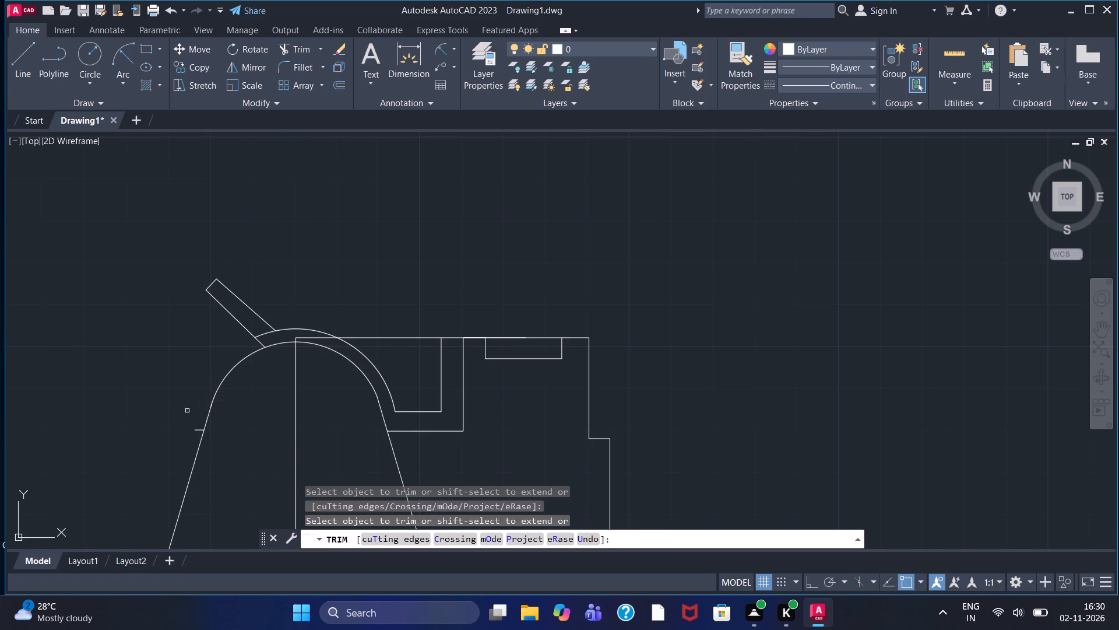
{"action": "scroll", "coordinate": [185, 414], "scroll_direction": "up", "scroll_amount": 2}
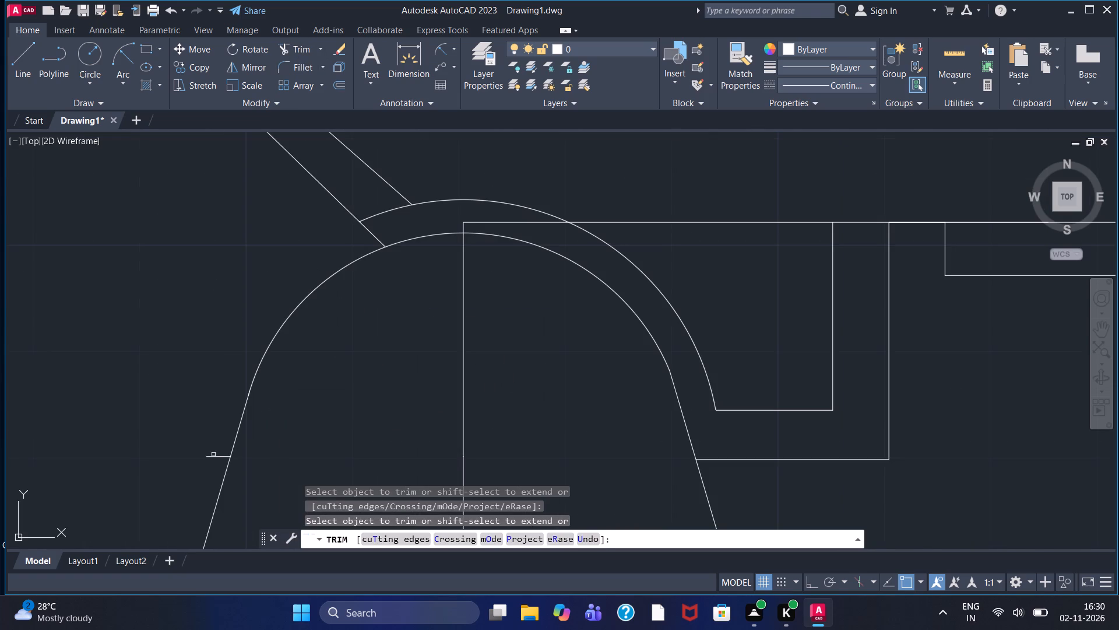
{"action": "left_click", "coordinate": [213, 457]}
{"action": "scroll", "coordinate": [272, 207], "scroll_direction": "down", "scroll_amount": 1}
{"action": "middle_click_drag", "start_coordinate": [277, 212], "coordinate": [194, 289]}
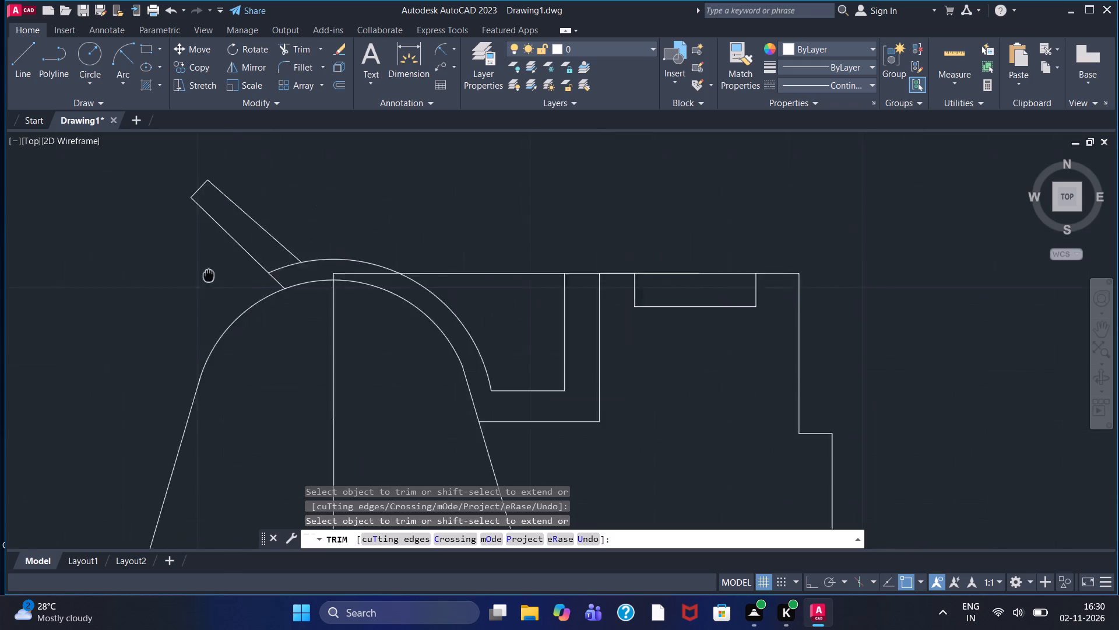
{"action": "middle_click_drag", "start_coordinate": [194, 289], "coordinate": [188, 316]}
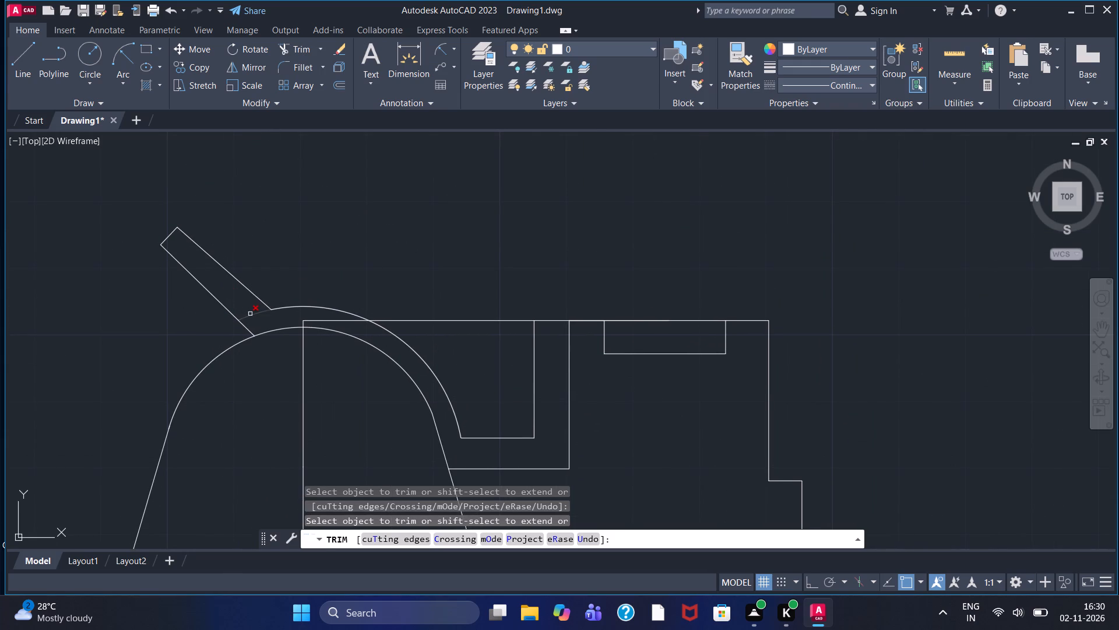
{"action": "left_click", "coordinate": [250, 314]}
Trim away the top horizontal line between the boss and the stepped block, and the vertical centre line above the base.
{"action": "left_click", "coordinate": [509, 321]}
{"action": "left_click_drag", "start_coordinate": [358, 321], "coordinate": [295, 352]}
{"action": "left_click", "coordinate": [302, 379]}
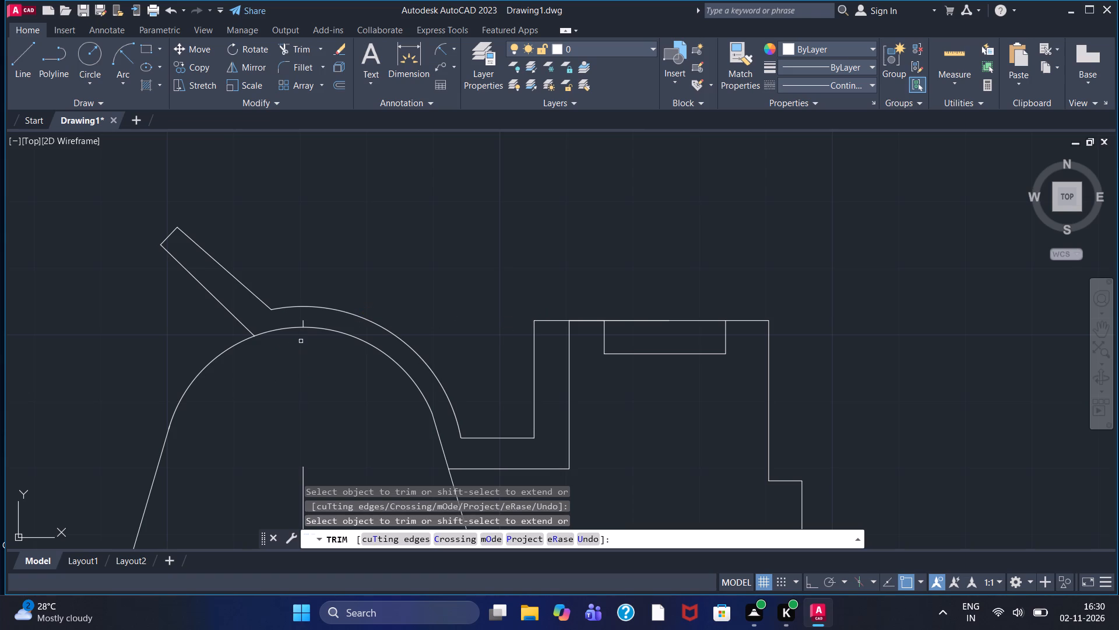
{"action": "left_click", "coordinate": [304, 323]}
{"action": "scroll", "coordinate": [307, 388], "scroll_direction": "down", "scroll_amount": 1}
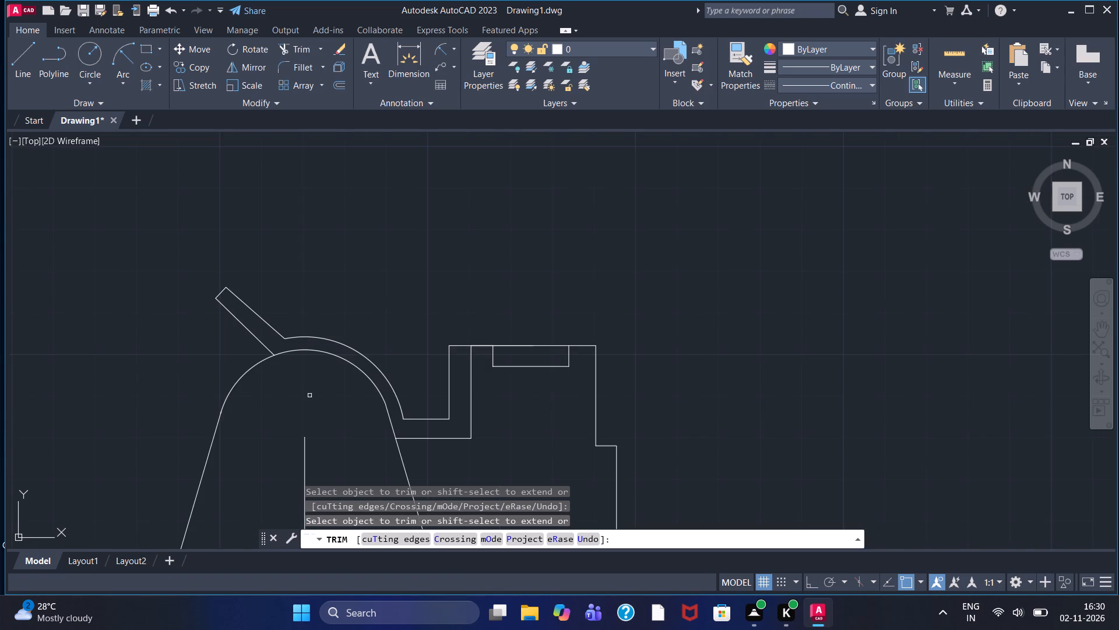
{"action": "middle_click_drag", "start_coordinate": [309, 395], "coordinate": [319, 327]}
{"action": "left_click", "coordinate": [312, 395]}
{"action": "scroll", "coordinate": [321, 400], "scroll_direction": "down", "scroll_amount": 1}
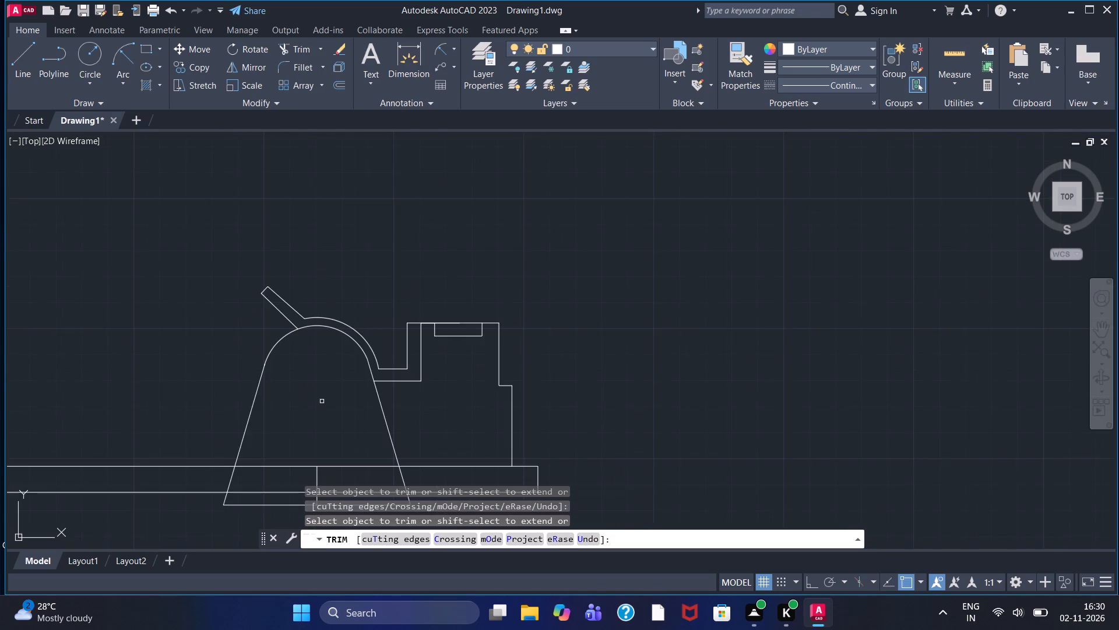
Trim the rest of the vertical centre line, the bottom horizontal line and both slanted support ends projecting below the base.
{"action": "middle_click_drag", "start_coordinate": [323, 400], "coordinate": [326, 269]}
{"action": "scroll", "coordinate": [329, 345], "scroll_direction": "up", "scroll_amount": 2}
{"action": "left_click", "coordinate": [303, 345]}
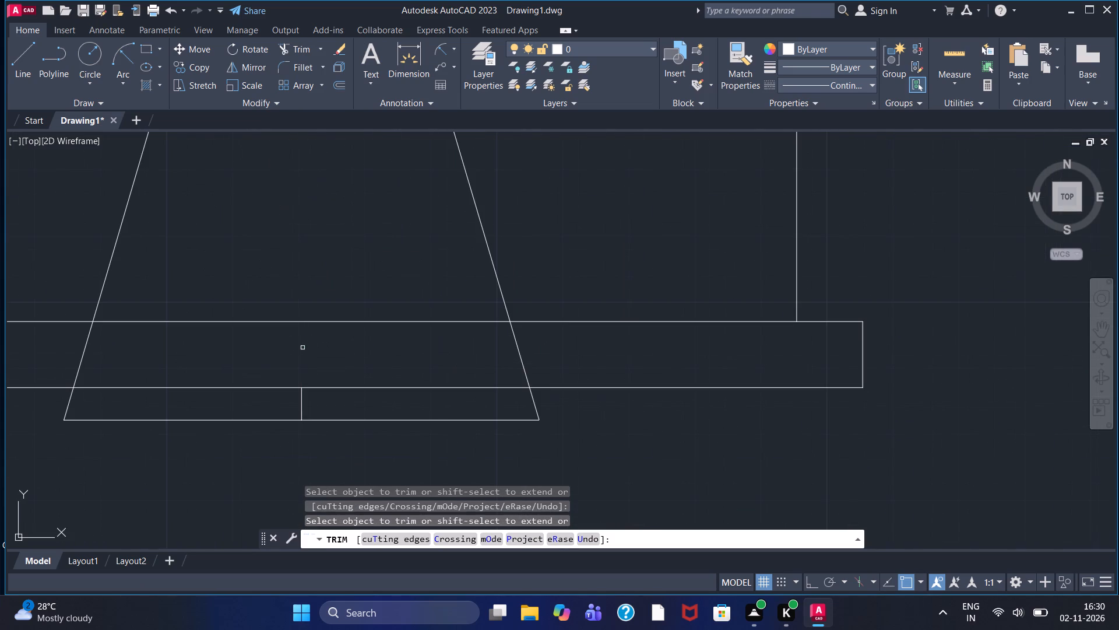
{"action": "left_click", "coordinate": [300, 404]}
{"action": "left_click_drag", "start_coordinate": [301, 408], "coordinate": [309, 428]}
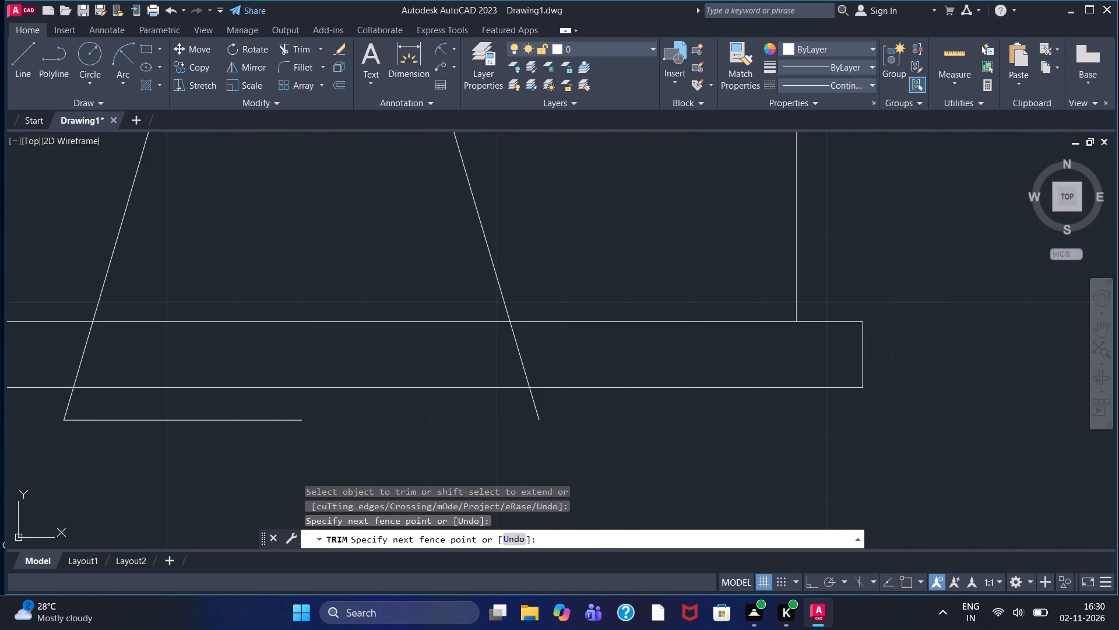
{"action": "left_click_drag", "start_coordinate": [505, 412], "coordinate": [548, 408]}
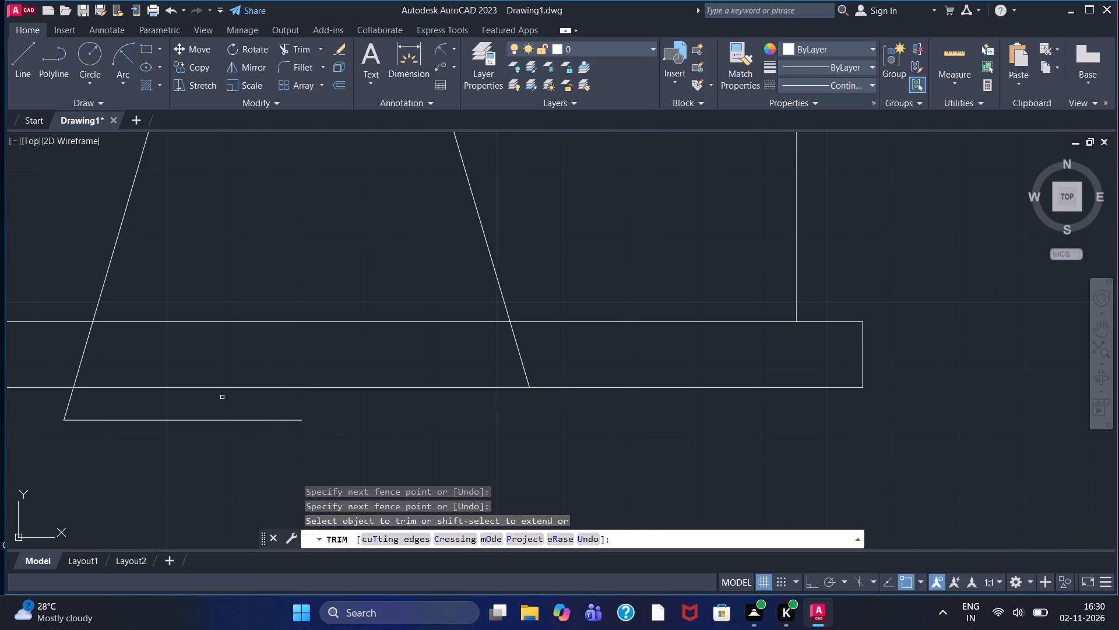
{"action": "left_click_drag", "start_coordinate": [221, 398], "coordinate": [191, 435]}
{"action": "left_click_drag", "start_coordinate": [61, 403], "coordinate": [68, 412]}
With ortho on, draw a foot from the right slanted line, 15 units outward just above the base's bottom edge, then down past it.
{"action": "left_click", "coordinate": [17, 73]}
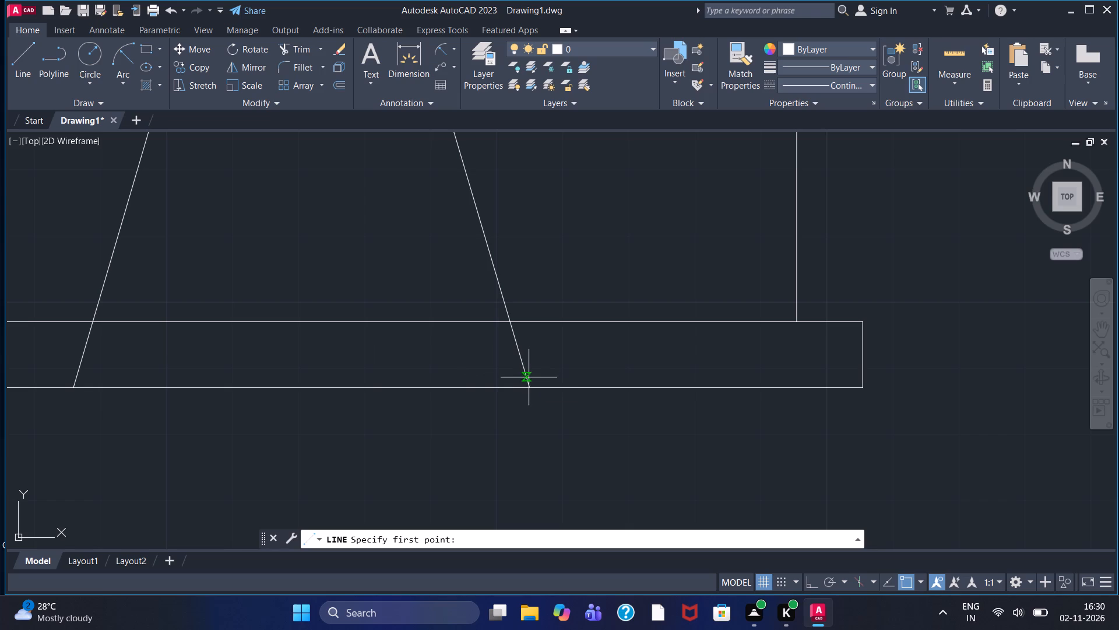
{"action": "key", "text": "F8"}
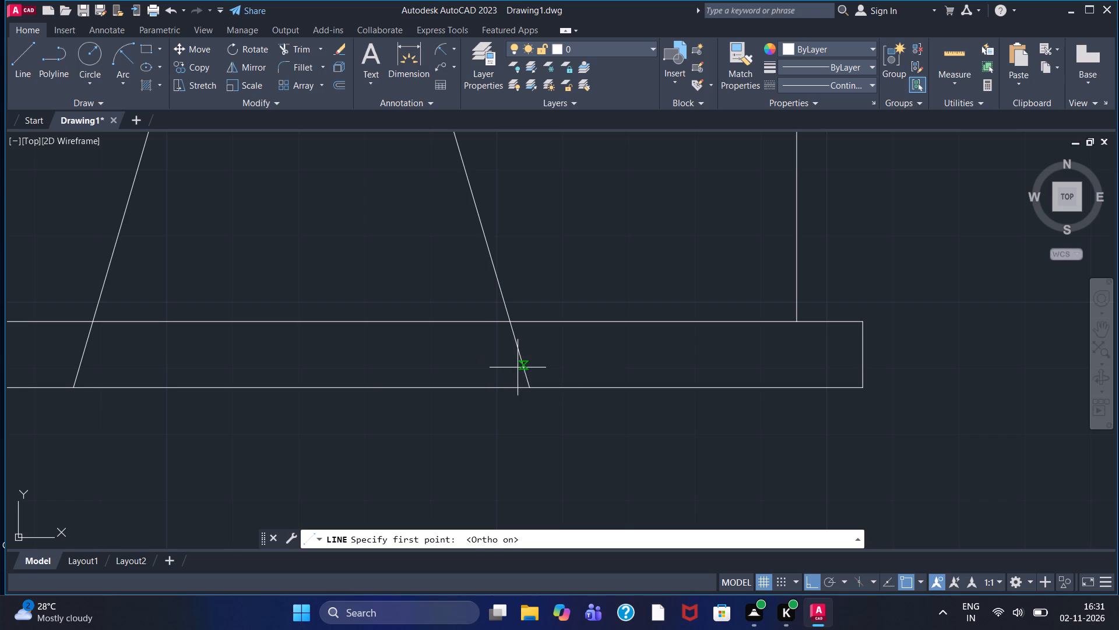
{"action": "left_click", "coordinate": [525, 375]}
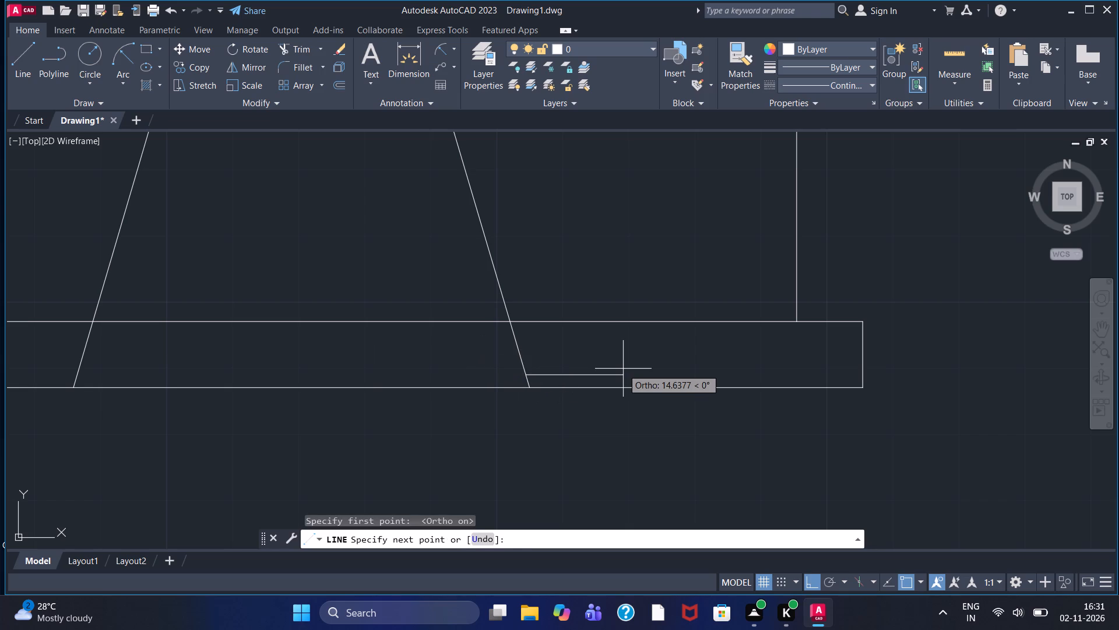
{"action": "type", "text": "15"}
{"action": "key", "text": "Return"}
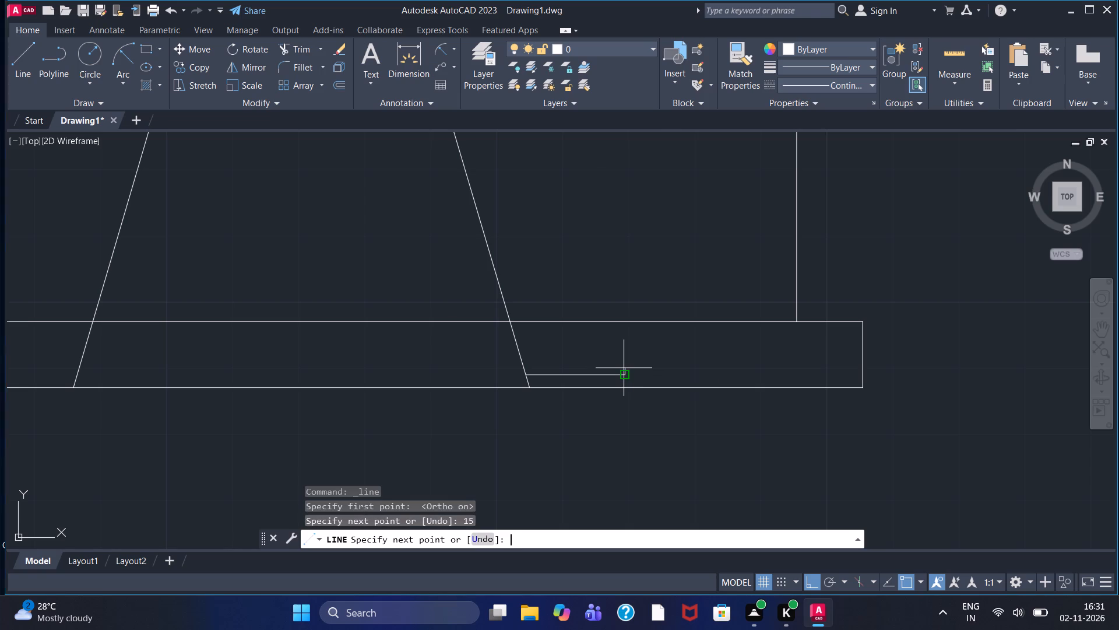
{"action": "left_click", "coordinate": [617, 398]}
{"action": "right_click", "coordinate": [617, 399]}
{"action": "left_click", "coordinate": [628, 401]}
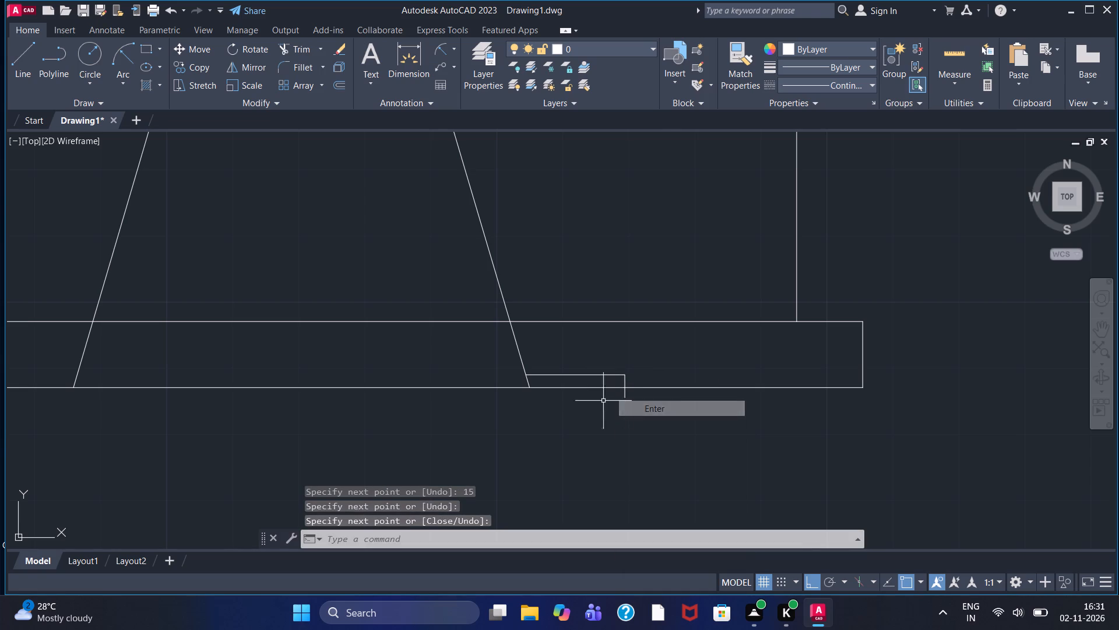
Draw a line about 79 units leftward from the right foot's inner end, past the left slanted line, then down past the base's bottom edge.
{"action": "left_click_drag", "start_coordinate": [26, 67], "coordinate": [26, 72]}
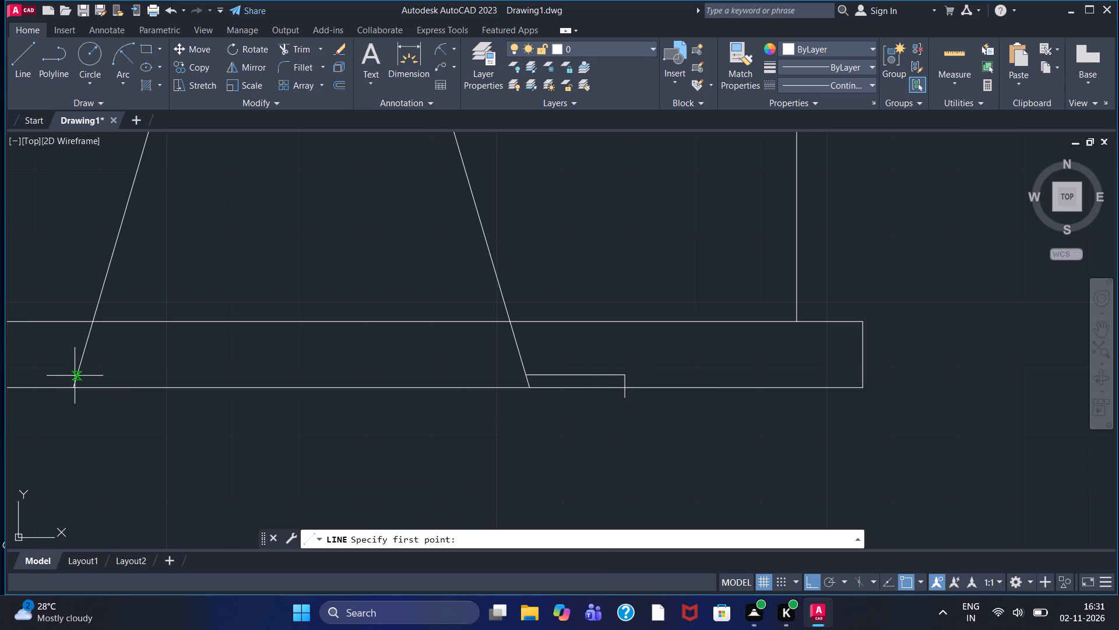
{"action": "left_click_drag", "start_coordinate": [529, 374], "coordinate": [515, 374]}
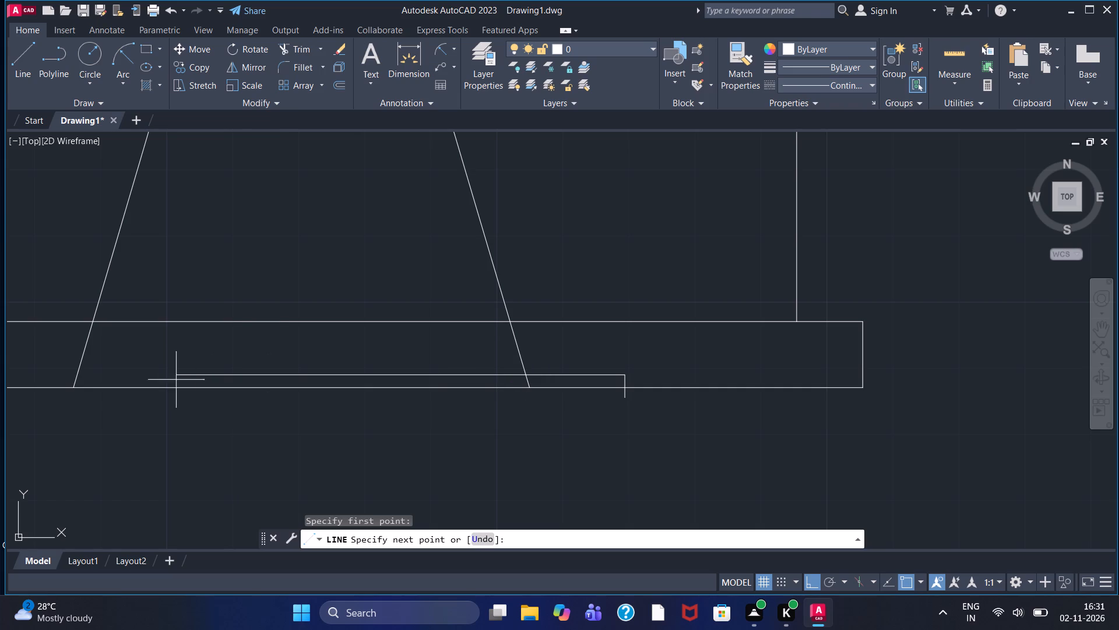
{"action": "middle_click_drag", "start_coordinate": [17, 371], "coordinate": [337, 386]}
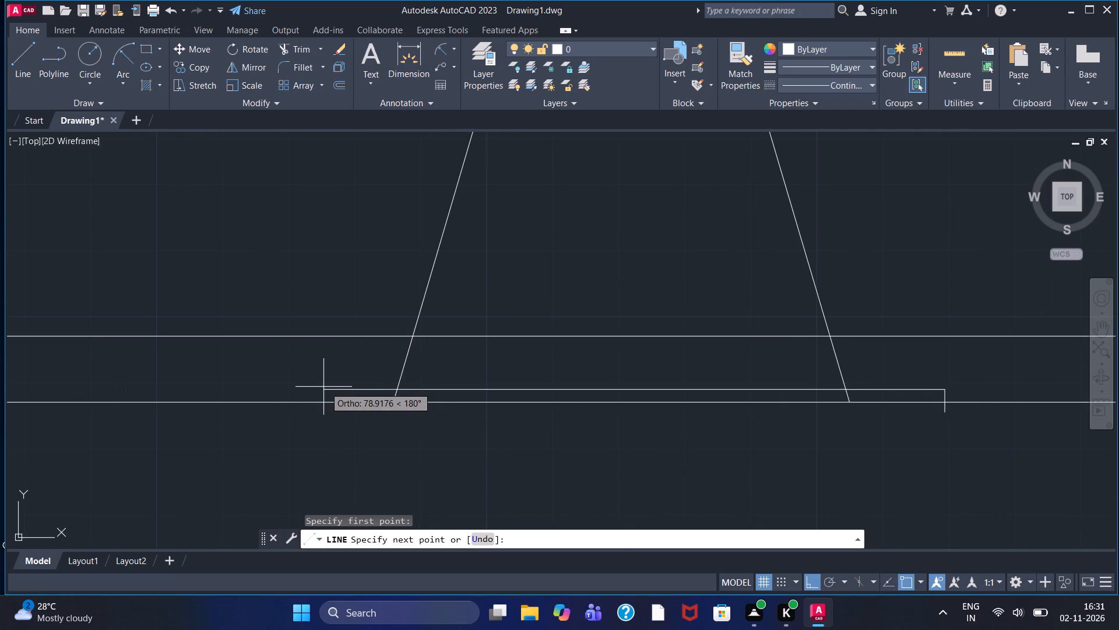
{"action": "left_click", "coordinate": [323, 387]}
{"action": "left_click", "coordinate": [319, 411]}
{"action": "key", "text": "Escape"}
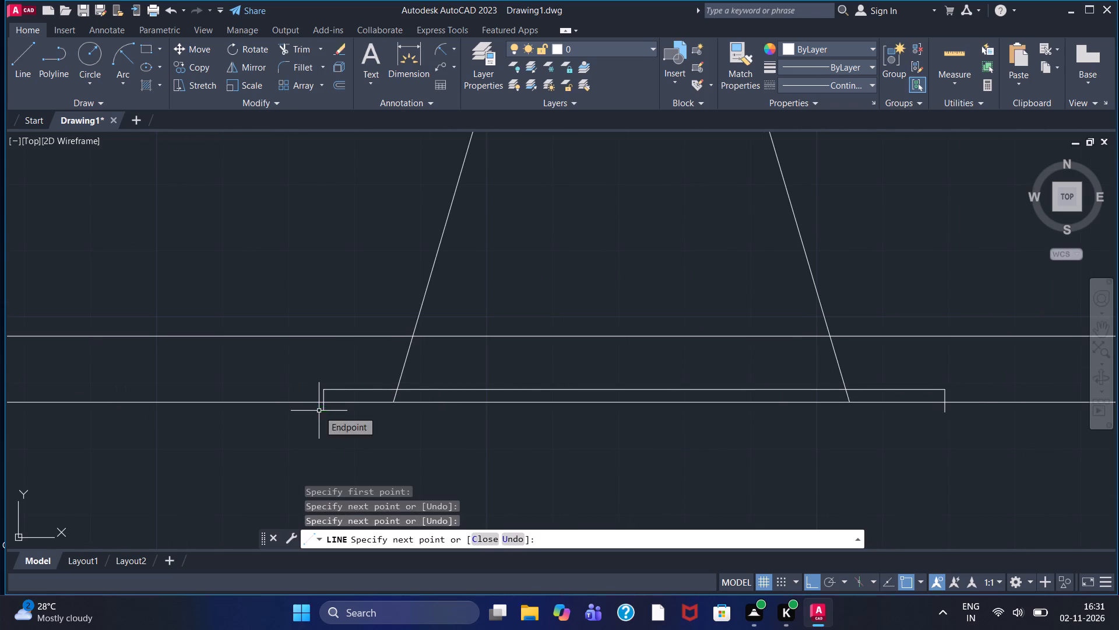
Trim the feet's vertical ends below the base, the horizontal line between the slanted lines, and both slanted stubs below the feet.
{"action": "left_click", "coordinate": [299, 45]}
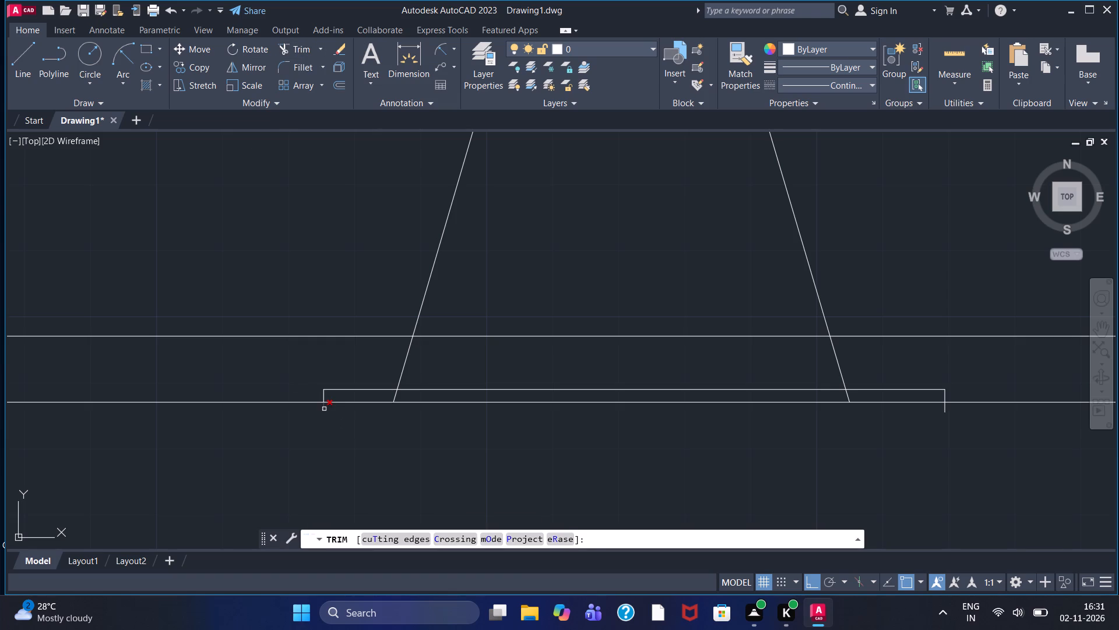
{"action": "left_click", "coordinate": [324, 409]}
{"action": "left_click", "coordinate": [947, 410]}
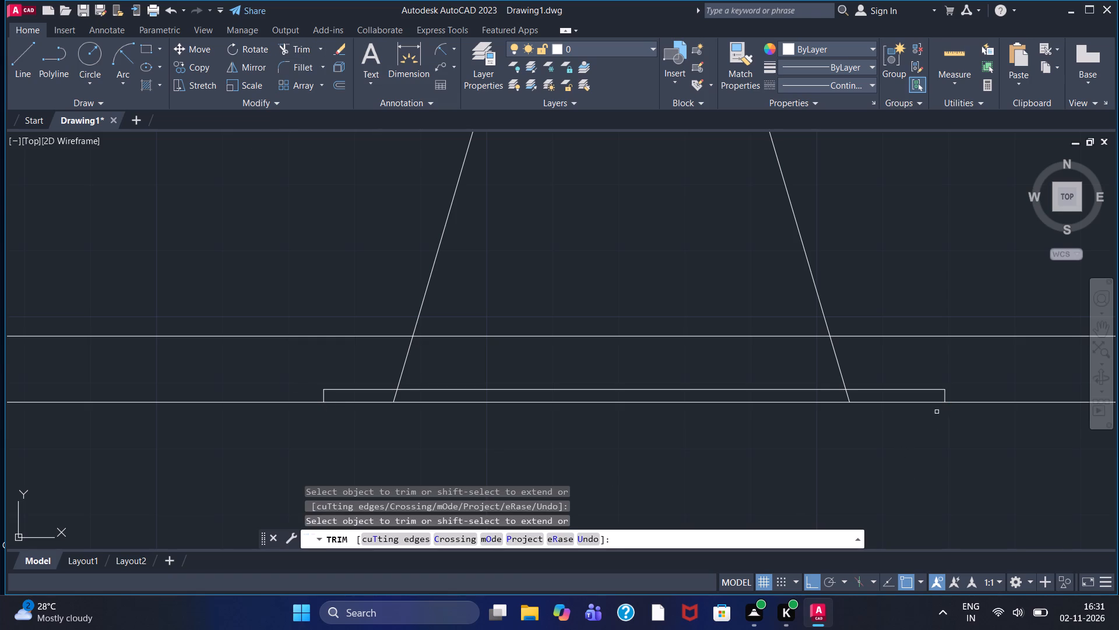
{"action": "left_click", "coordinate": [847, 396]}
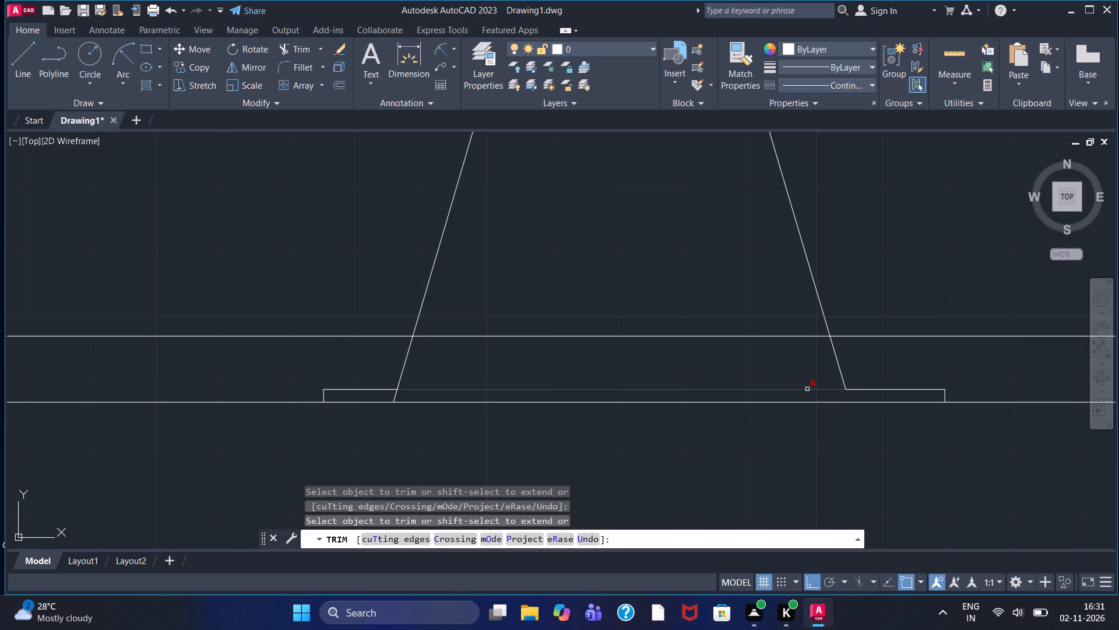
{"action": "left_click", "coordinate": [807, 389]}
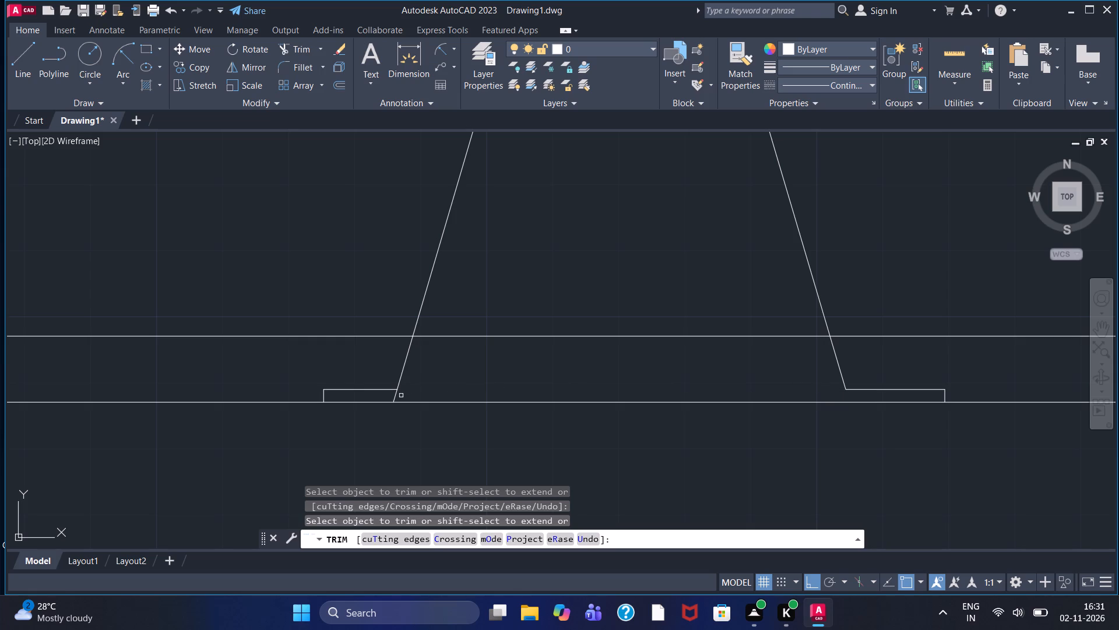
{"action": "left_click", "coordinate": [397, 395]}
Draw a circle of radius 10 centred on the arched boss's arc centre.
{"action": "scroll", "coordinate": [585, 333], "scroll_direction": "down", "scroll_amount": 1}
{"action": "scroll", "coordinate": [546, 427], "scroll_direction": "down", "scroll_amount": 1}
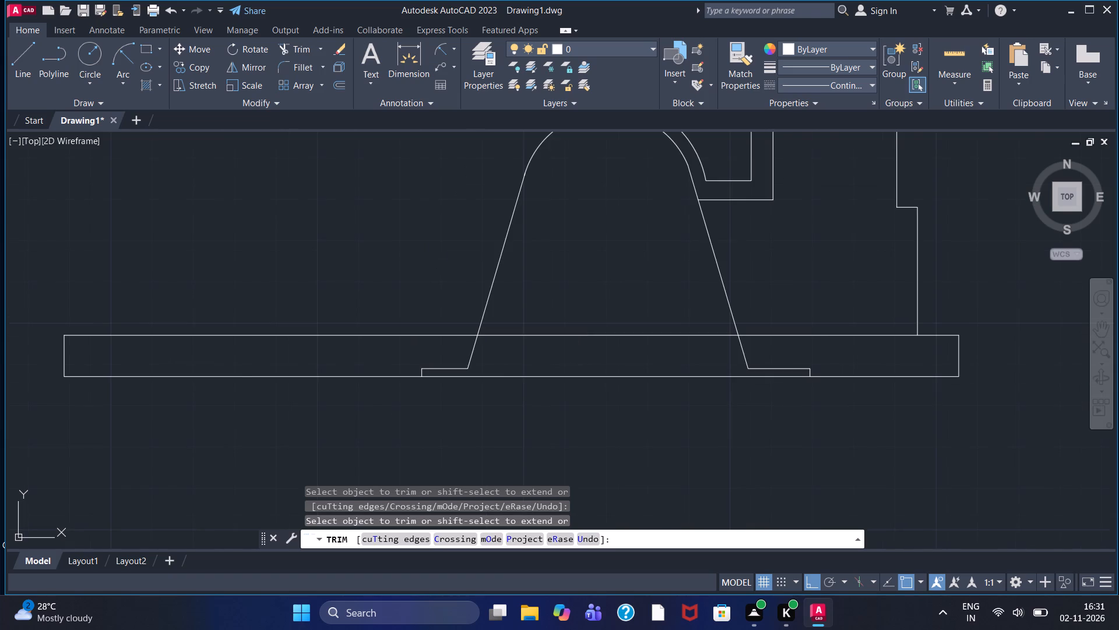
{"action": "scroll", "coordinate": [577, 407], "scroll_direction": "down", "scroll_amount": 1}
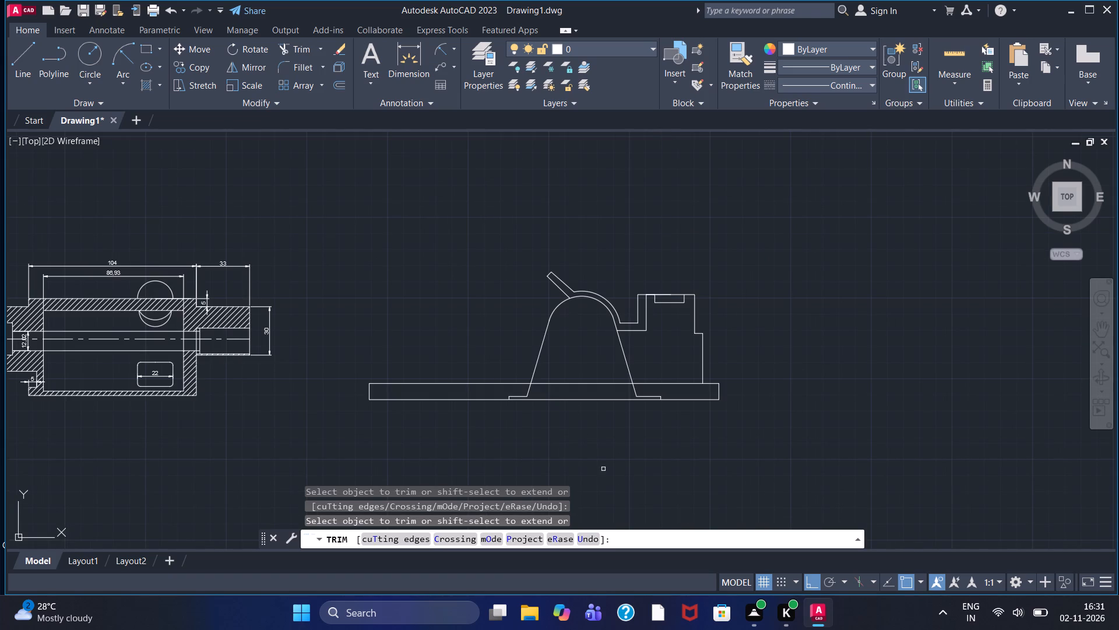
{"action": "left_click", "coordinate": [85, 56]}
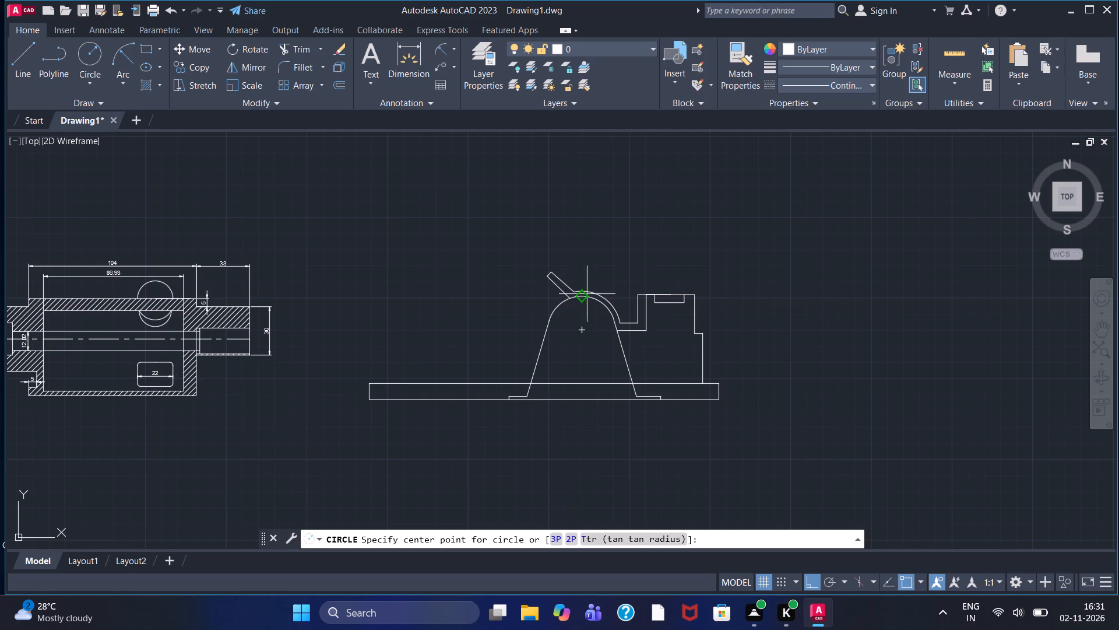
{"action": "left_click", "coordinate": [582, 330]}
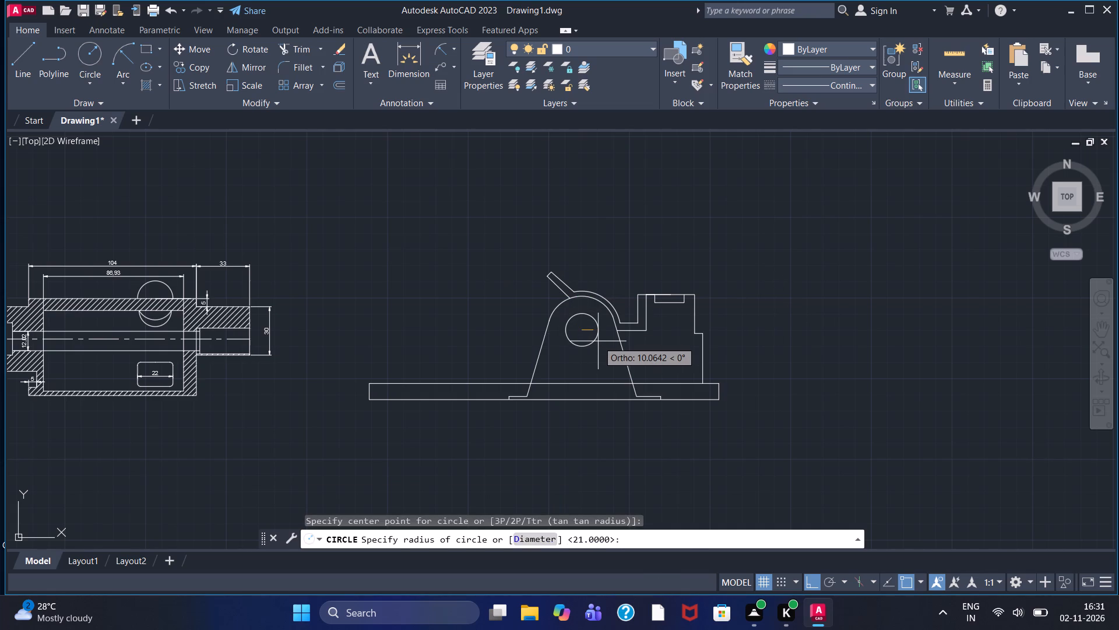
{"action": "type", "text": "10"}
{"action": "key", "text": "Return"}
With ortho off, draw a slanted line from the arm's lower outer corner down and left, followed by a very short return segment.
{"action": "scroll", "coordinate": [598, 339], "scroll_direction": "up", "scroll_amount": 2}
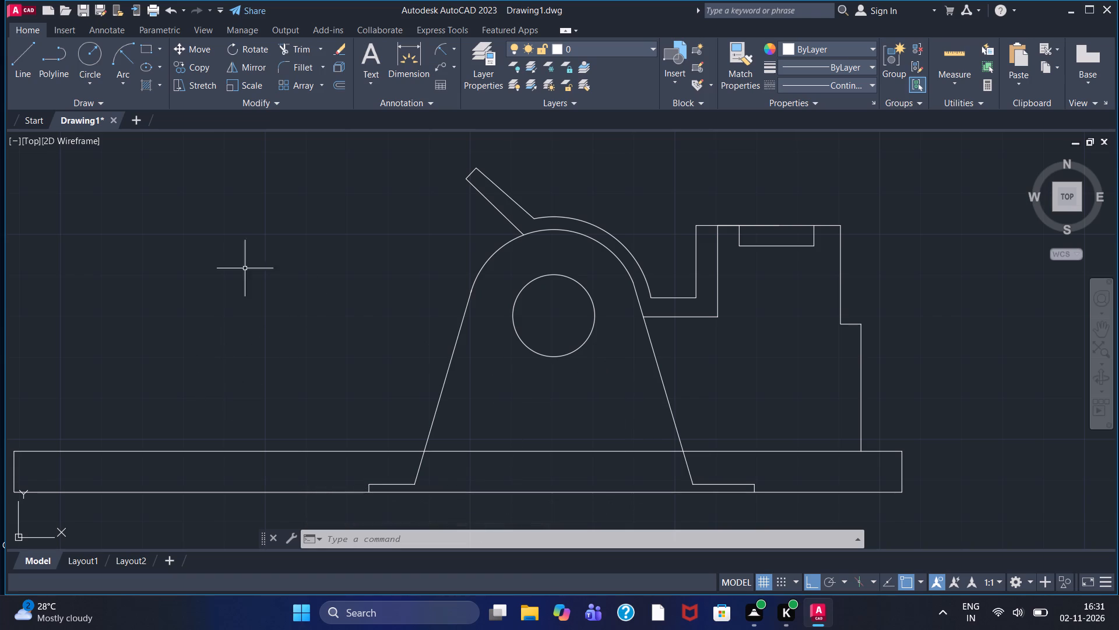
{"action": "left_click", "coordinate": [23, 72]}
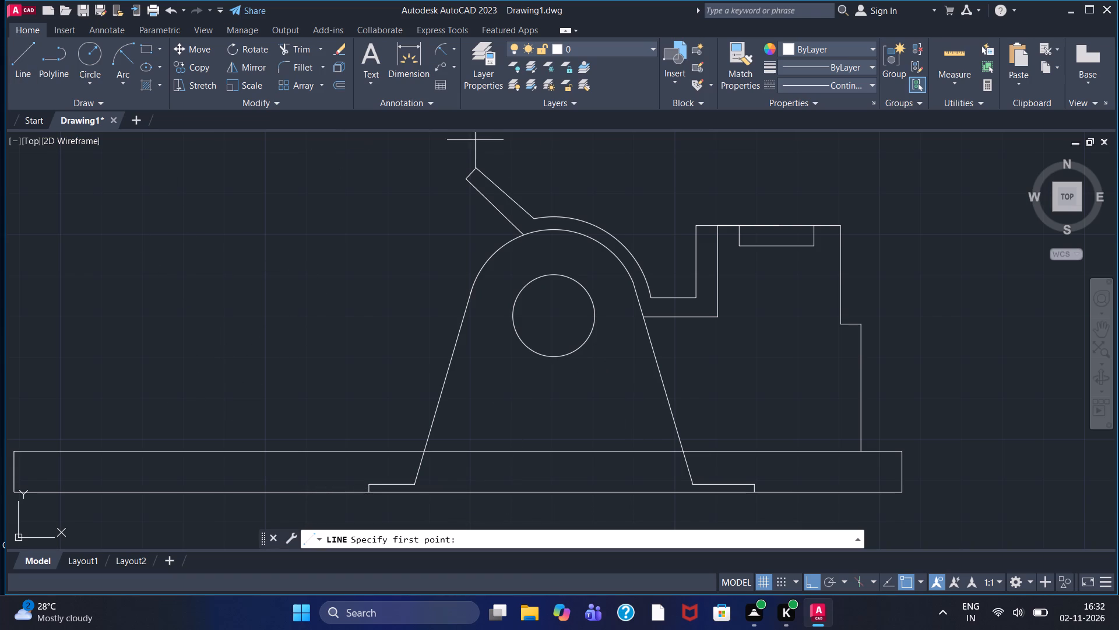
{"action": "left_click", "coordinate": [463, 180]}
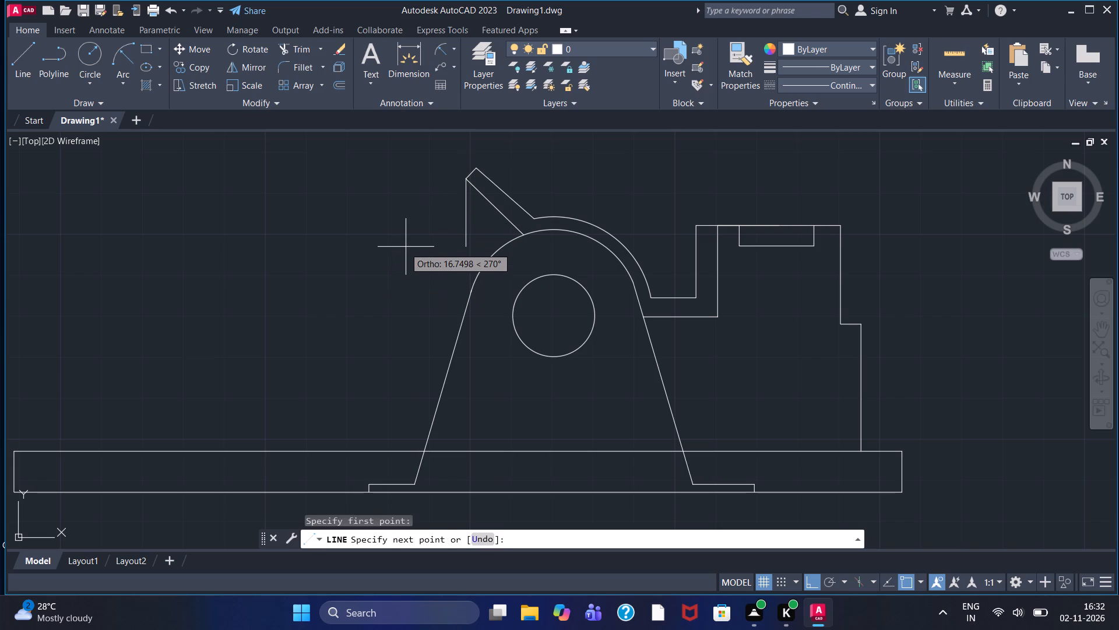
{"action": "key", "text": "F8"}
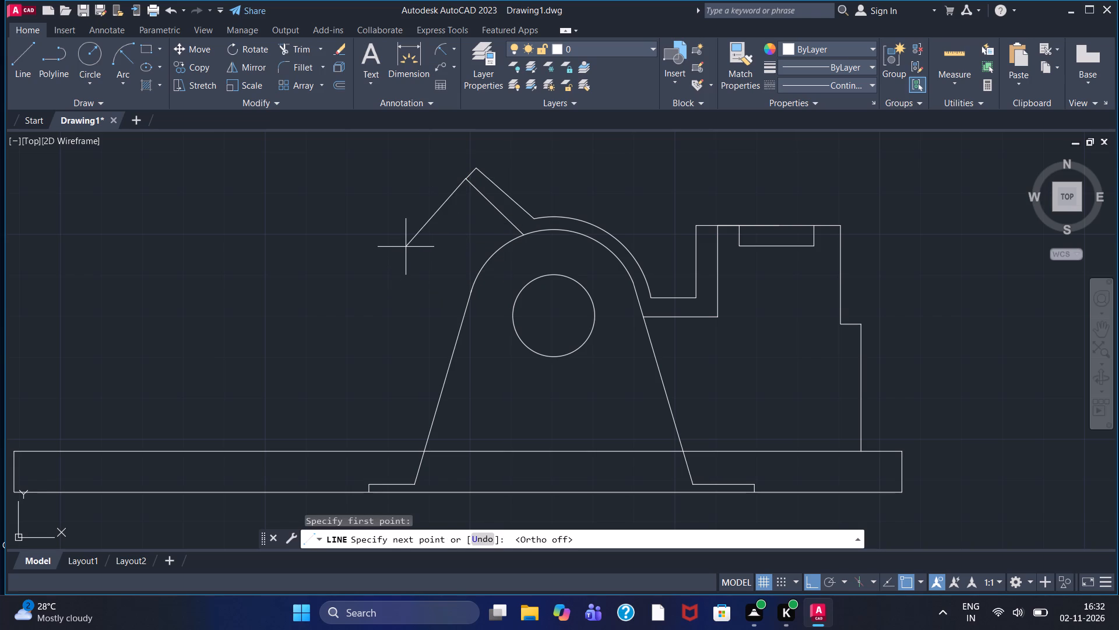
{"action": "left_click", "coordinate": [406, 247]}
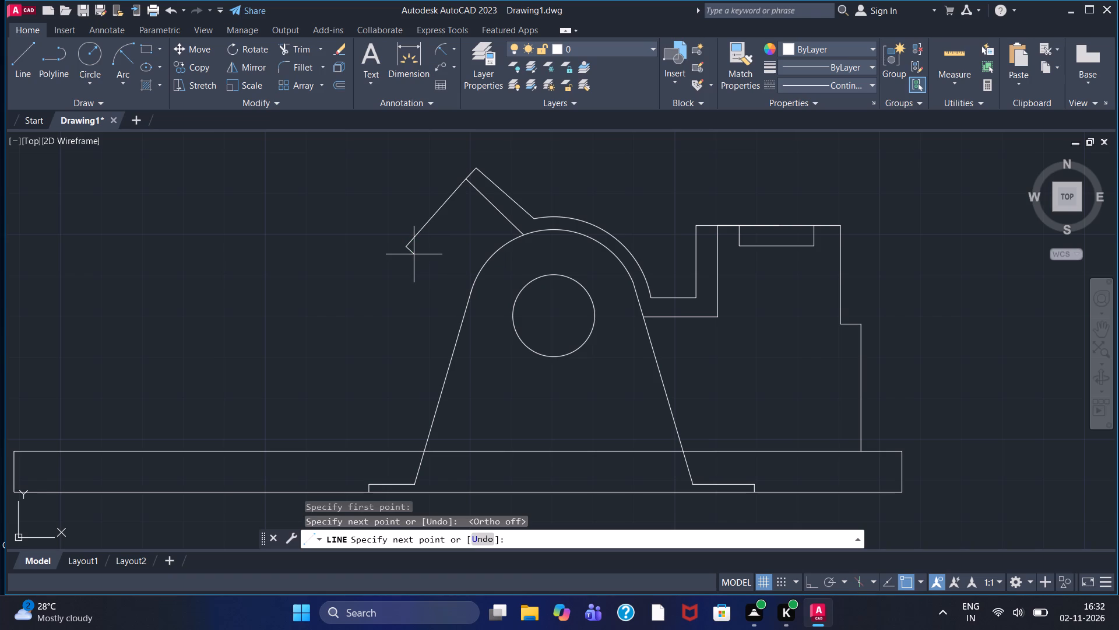
{"action": "left_click", "coordinate": [414, 251]}
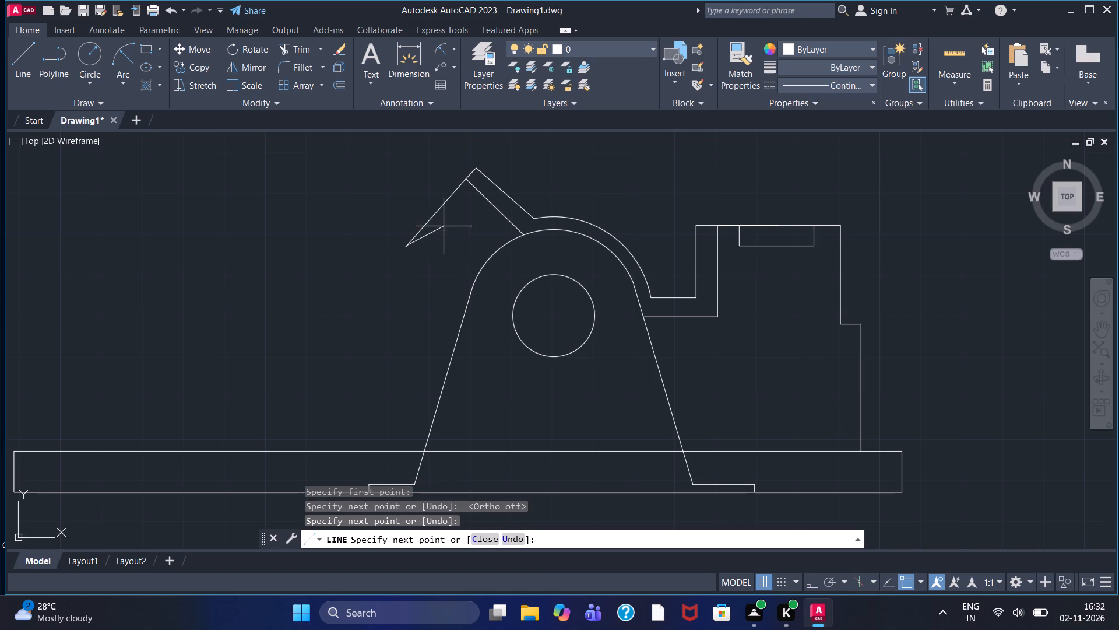
{"action": "scroll", "coordinate": [413, 255], "scroll_direction": "up", "scroll_amount": 3}
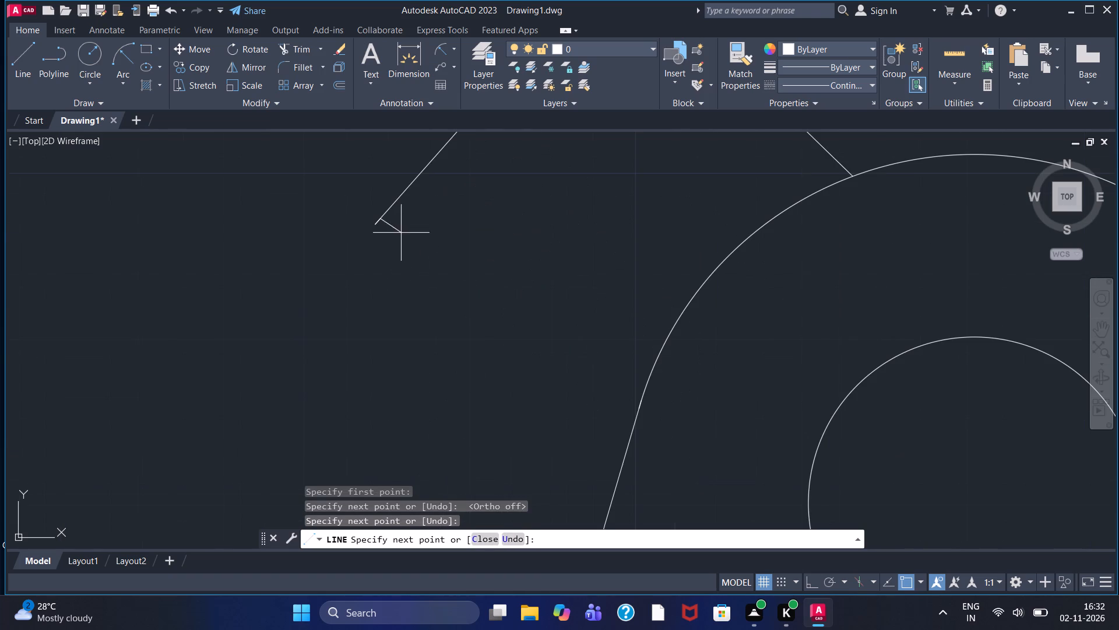
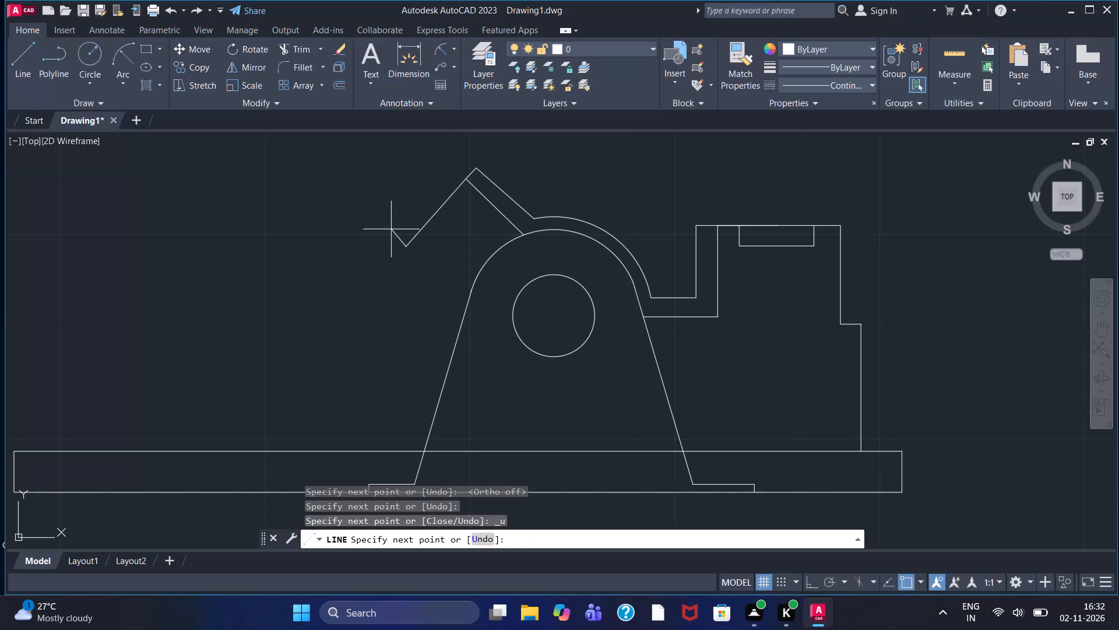
Continue the slanted line with a short end segment, then a parallel line back up past the arm's outer edge, forming a thin strip.
{"action": "scroll", "coordinate": [417, 255], "scroll_direction": "up", "scroll_amount": 3}
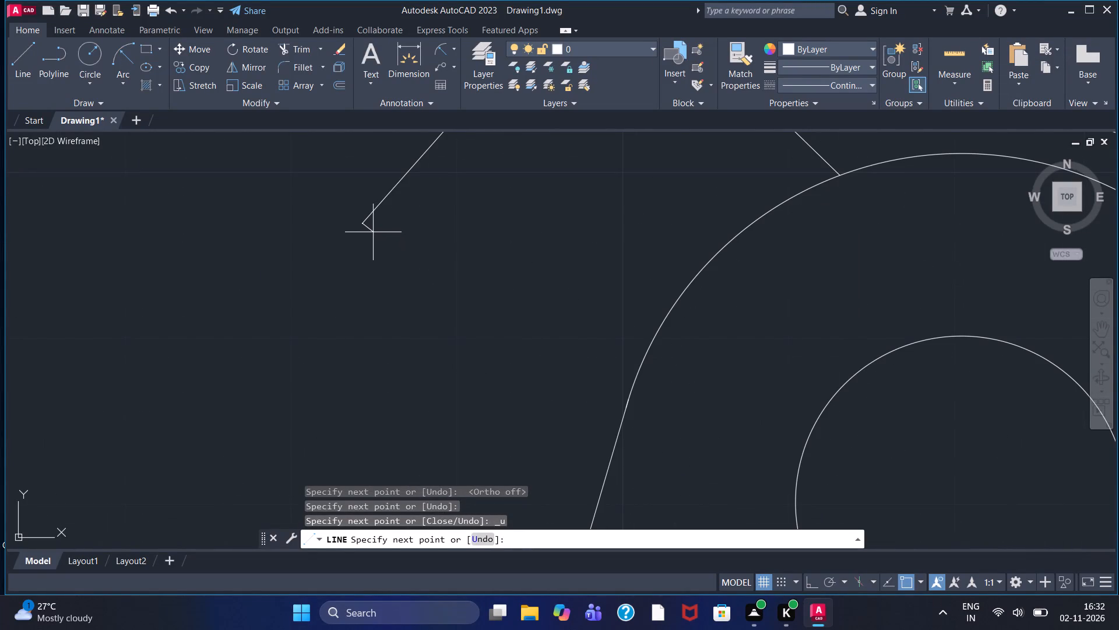
{"action": "left_click", "coordinate": [373, 232]}
{"action": "middle_click_drag", "start_coordinate": [420, 190], "coordinate": [279, 404]}
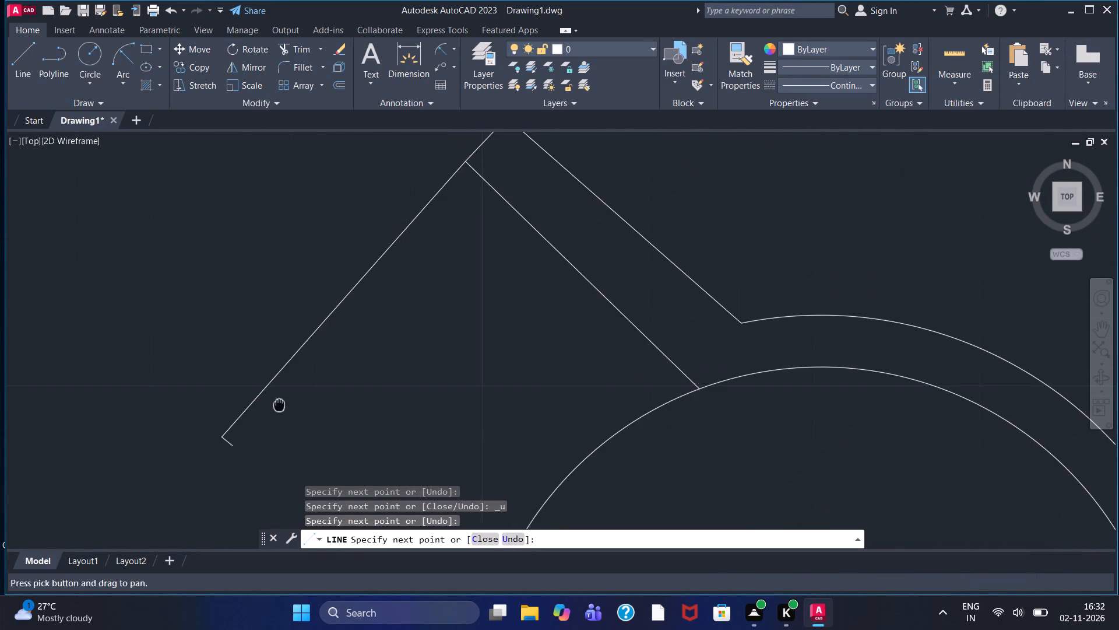
{"action": "scroll", "coordinate": [318, 343], "scroll_direction": "up", "scroll_amount": 1}
{"action": "middle_click_drag", "start_coordinate": [471, 204], "coordinate": [372, 315]}
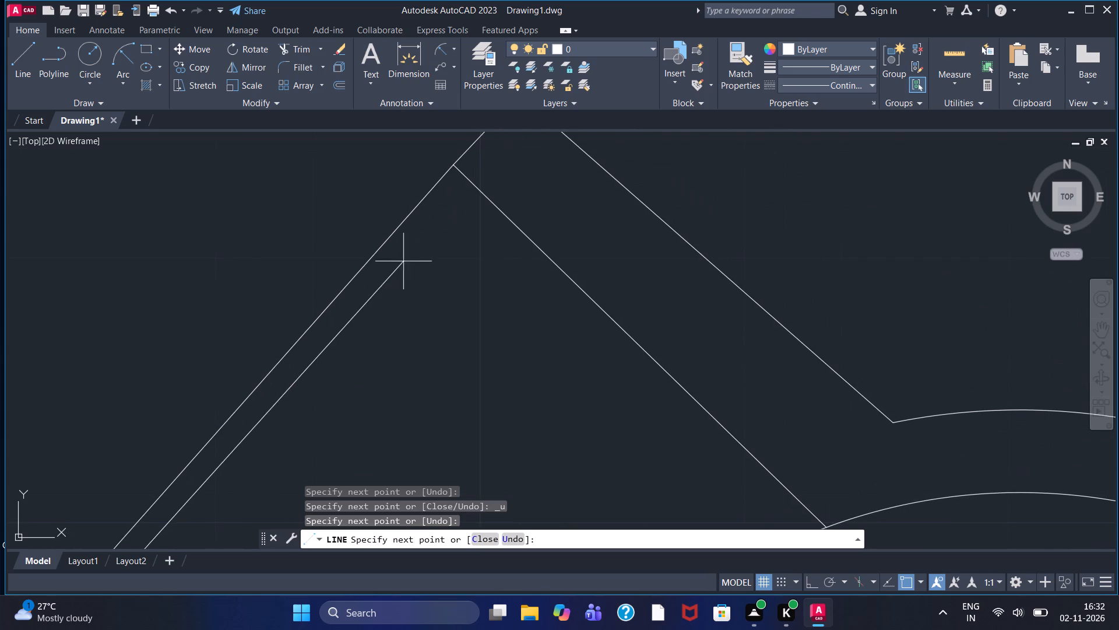
{"action": "scroll", "coordinate": [423, 225], "scroll_direction": "down", "scroll_amount": 1}
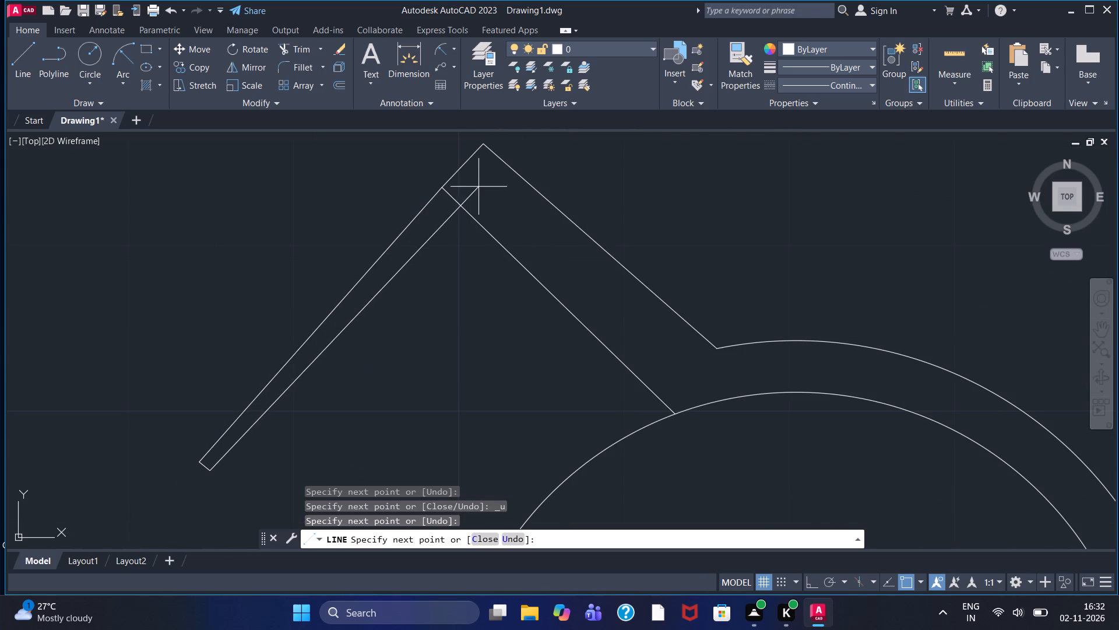
{"action": "left_click", "coordinate": [510, 132]}
{"action": "right_click", "coordinate": [530, 149]}
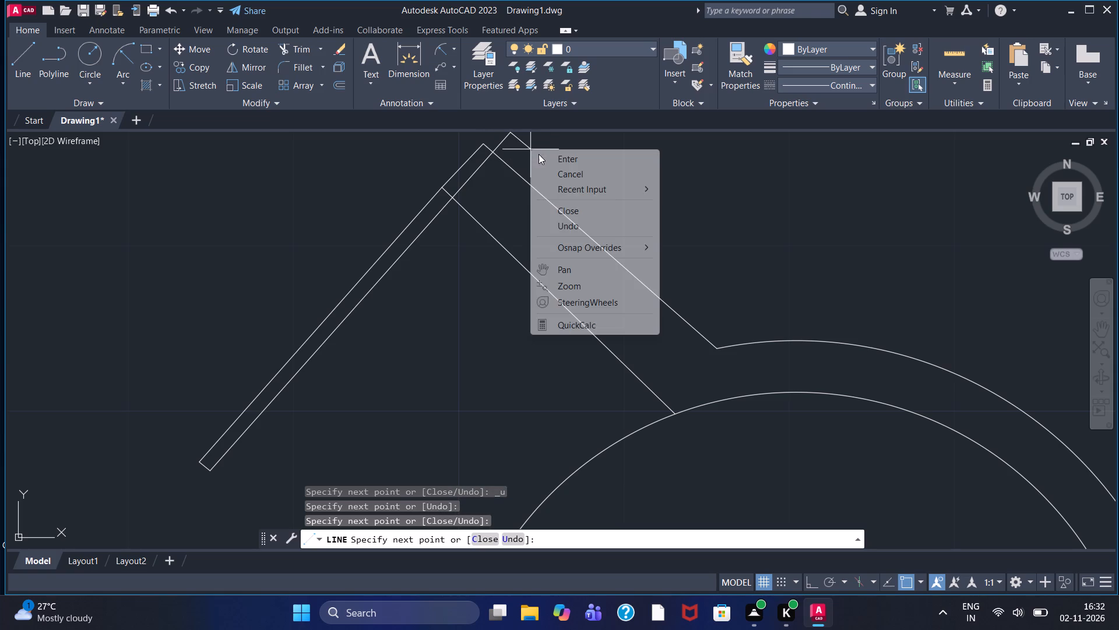
{"action": "left_click", "coordinate": [541, 156]}
Trim the strip's inner line inside and beyond the arm, and remove the arm's straight outer end line.
{"action": "left_click", "coordinate": [308, 46]}
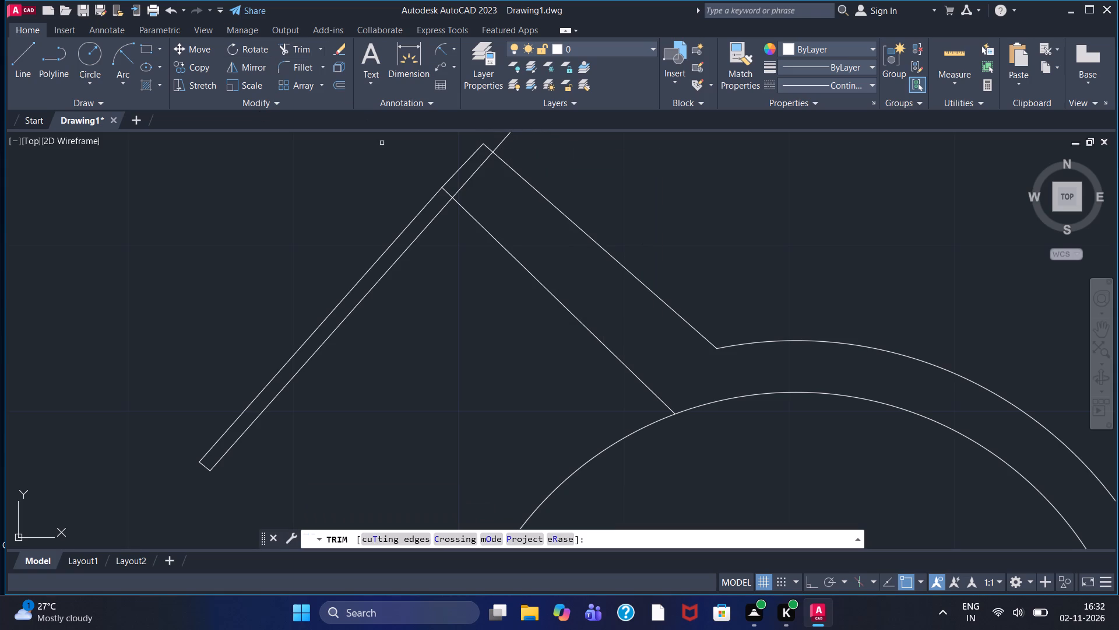
{"action": "left_click", "coordinate": [467, 183]}
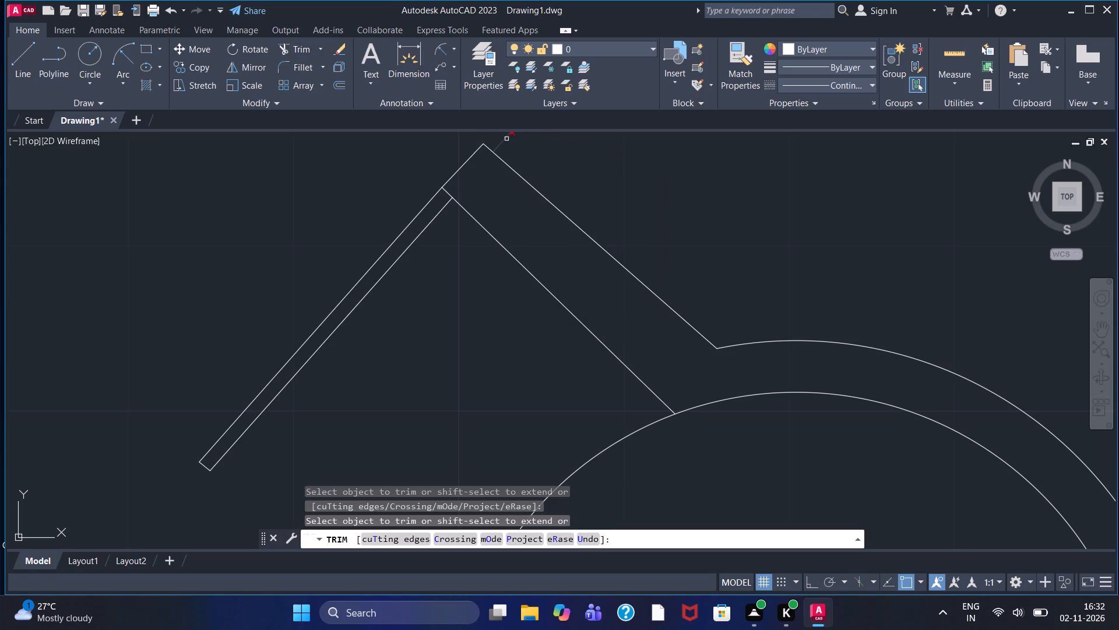
{"action": "left_click", "coordinate": [507, 140]}
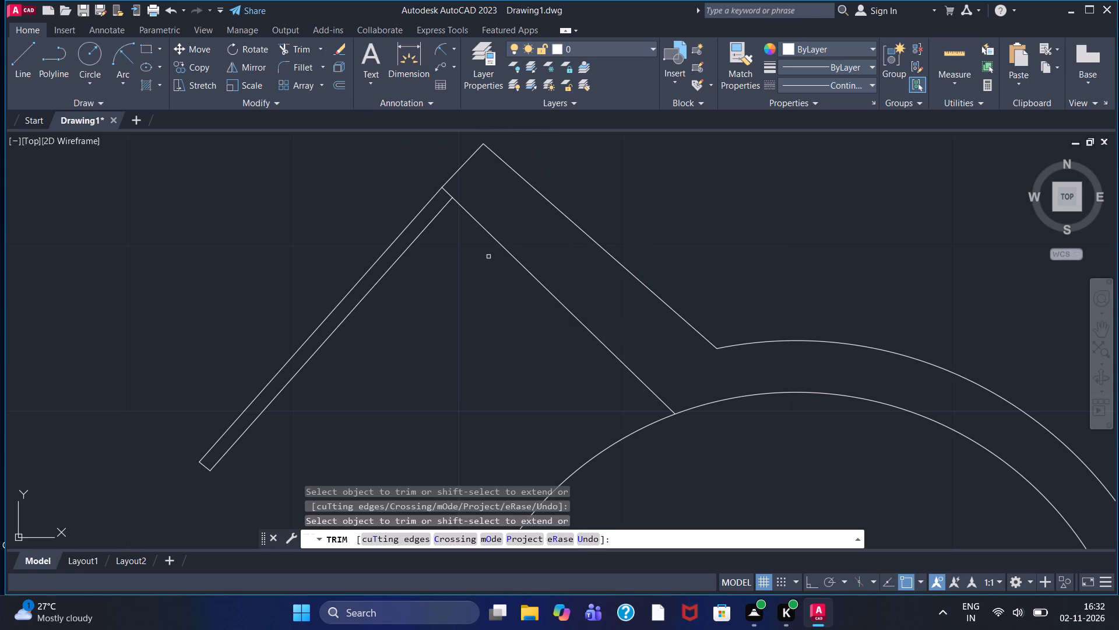
{"action": "left_click", "coordinate": [465, 162]}
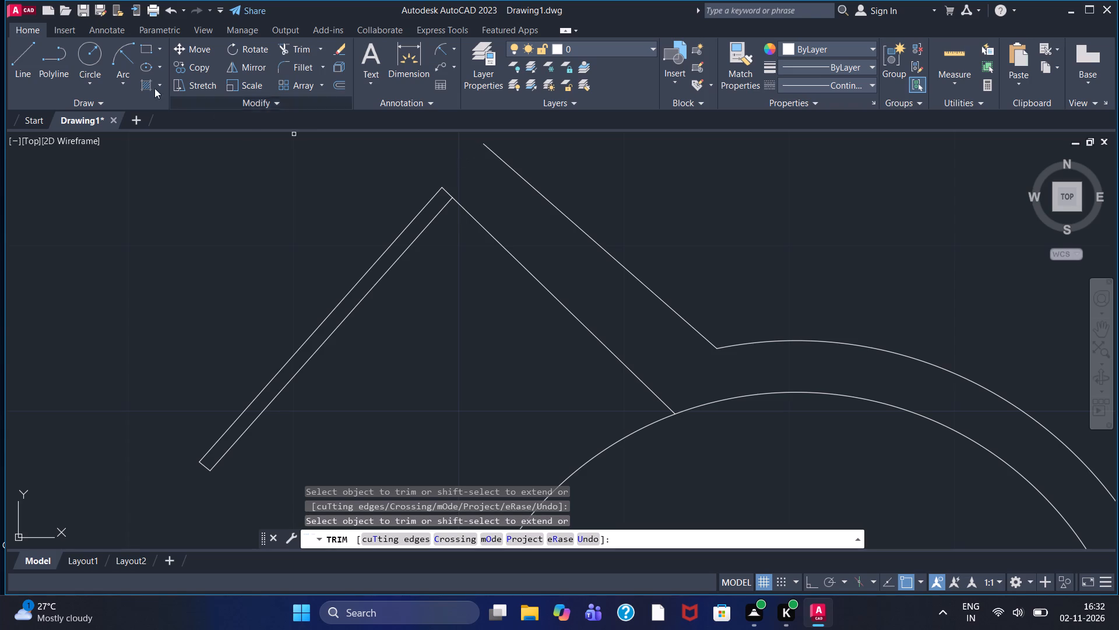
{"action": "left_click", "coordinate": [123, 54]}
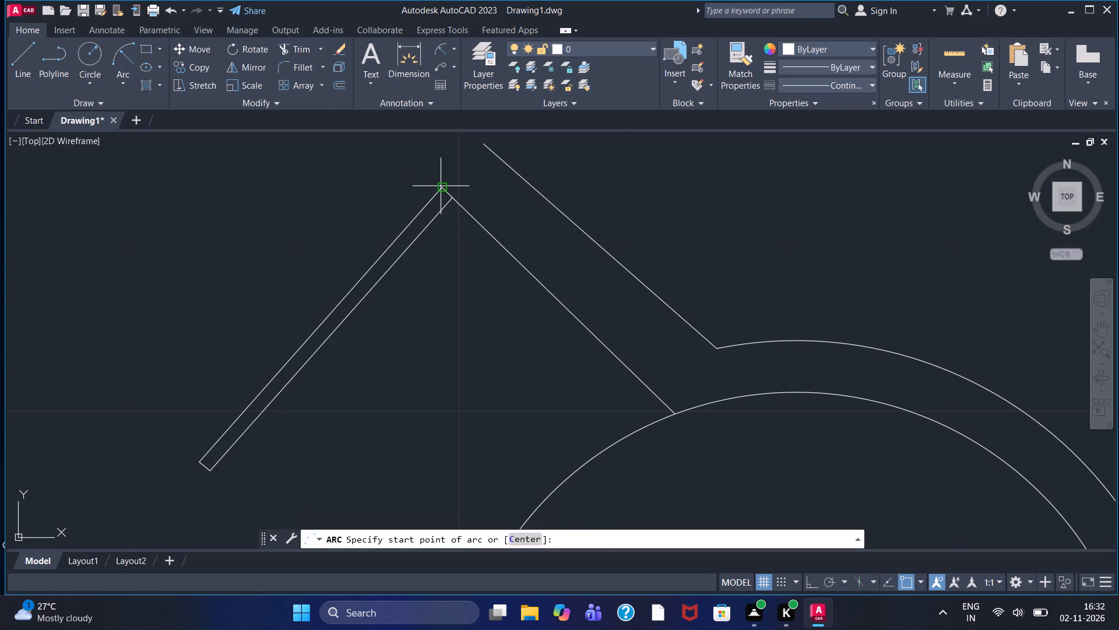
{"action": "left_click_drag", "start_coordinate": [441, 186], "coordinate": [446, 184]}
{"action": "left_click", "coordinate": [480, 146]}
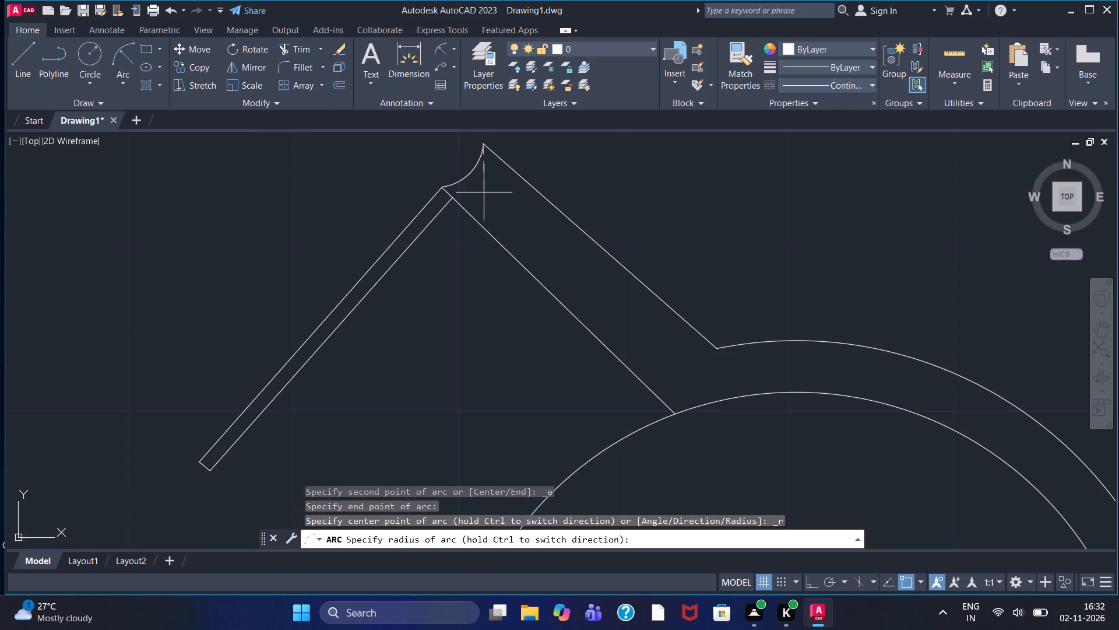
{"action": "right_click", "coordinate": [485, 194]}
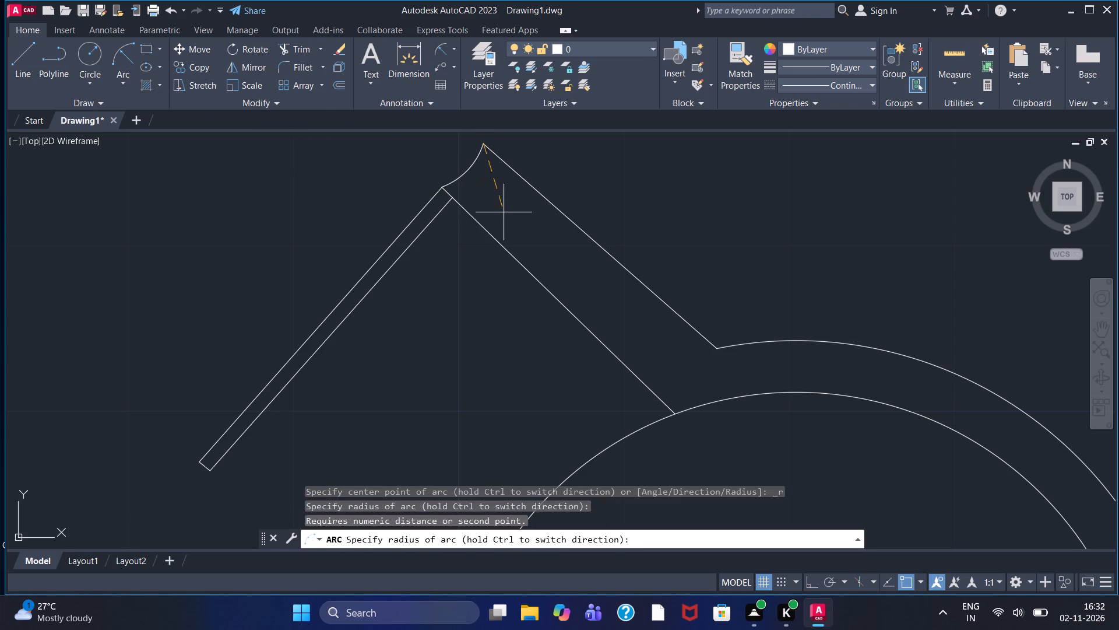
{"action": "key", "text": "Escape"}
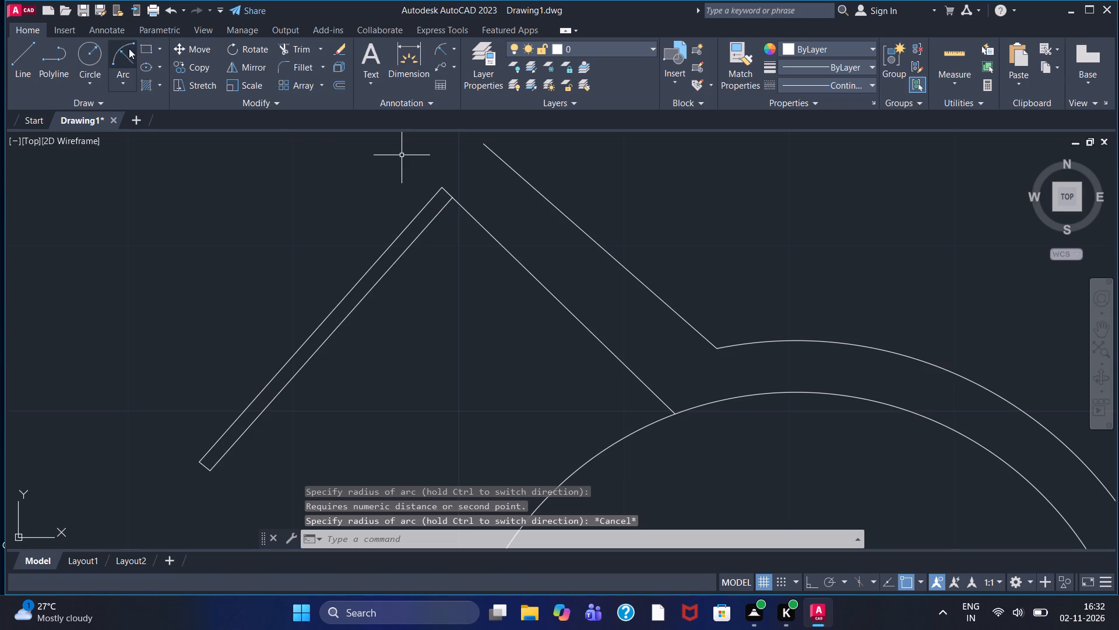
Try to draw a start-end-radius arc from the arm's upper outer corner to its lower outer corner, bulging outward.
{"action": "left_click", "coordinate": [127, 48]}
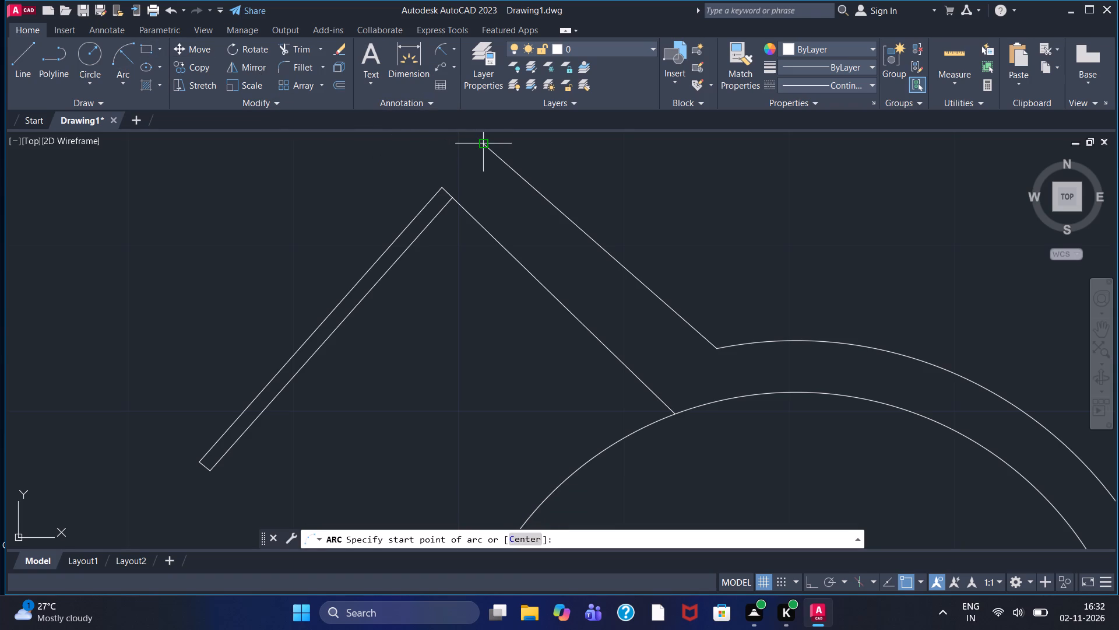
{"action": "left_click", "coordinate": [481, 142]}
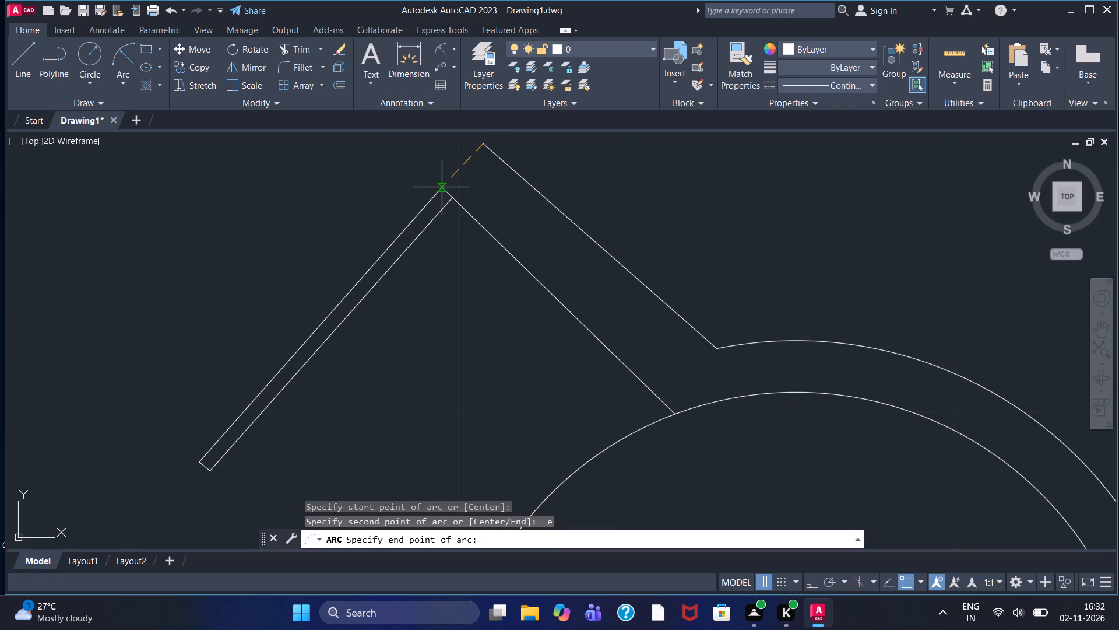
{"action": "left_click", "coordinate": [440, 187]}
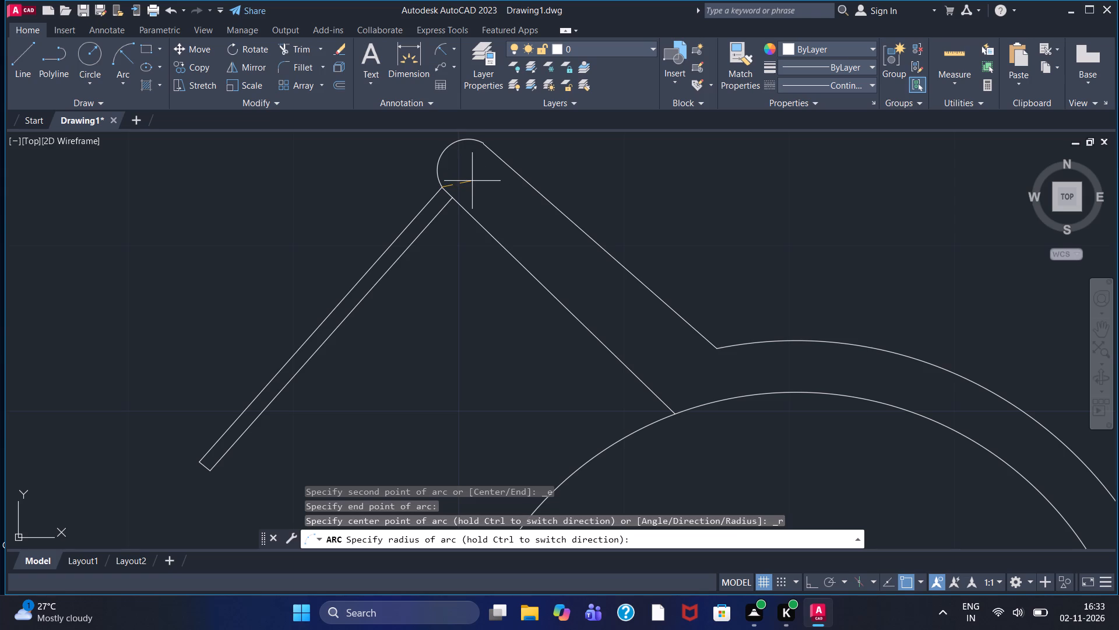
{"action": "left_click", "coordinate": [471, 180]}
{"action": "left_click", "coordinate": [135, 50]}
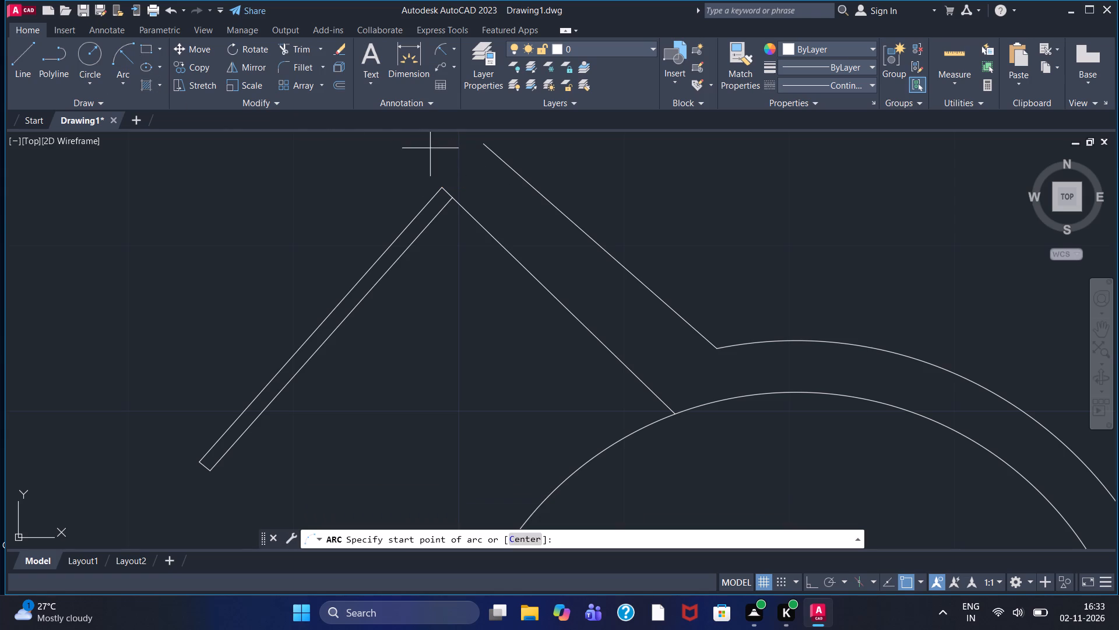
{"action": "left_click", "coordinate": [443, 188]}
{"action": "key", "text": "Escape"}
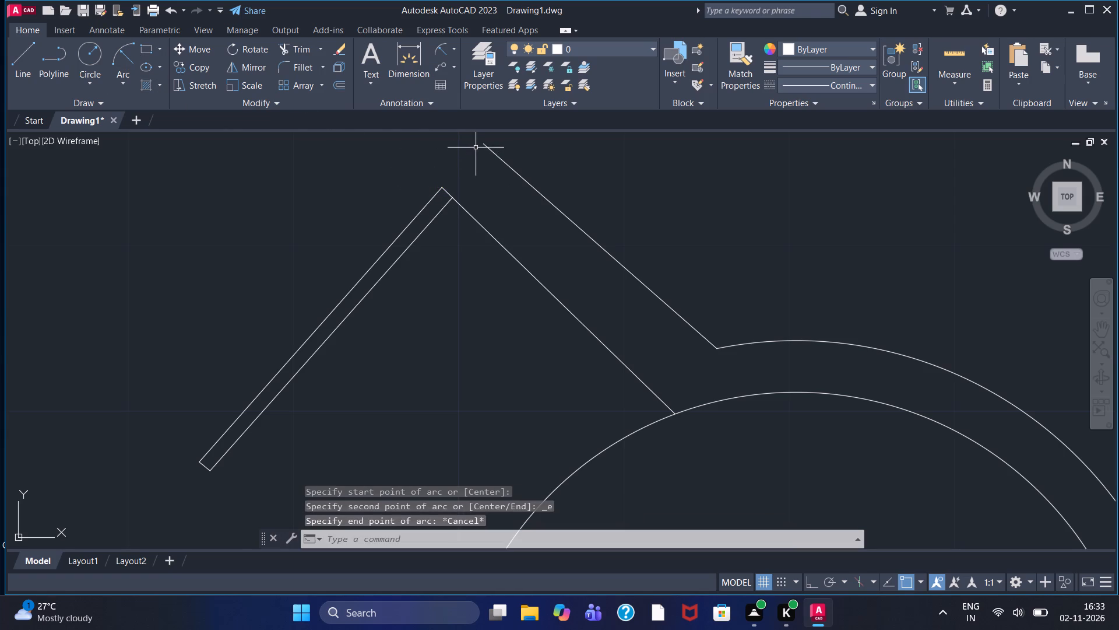
Close the arm's open outer end with an outward-bulging start-end-radius arc from its upper corner to its lower corner.
{"action": "left_click", "coordinate": [114, 52]}
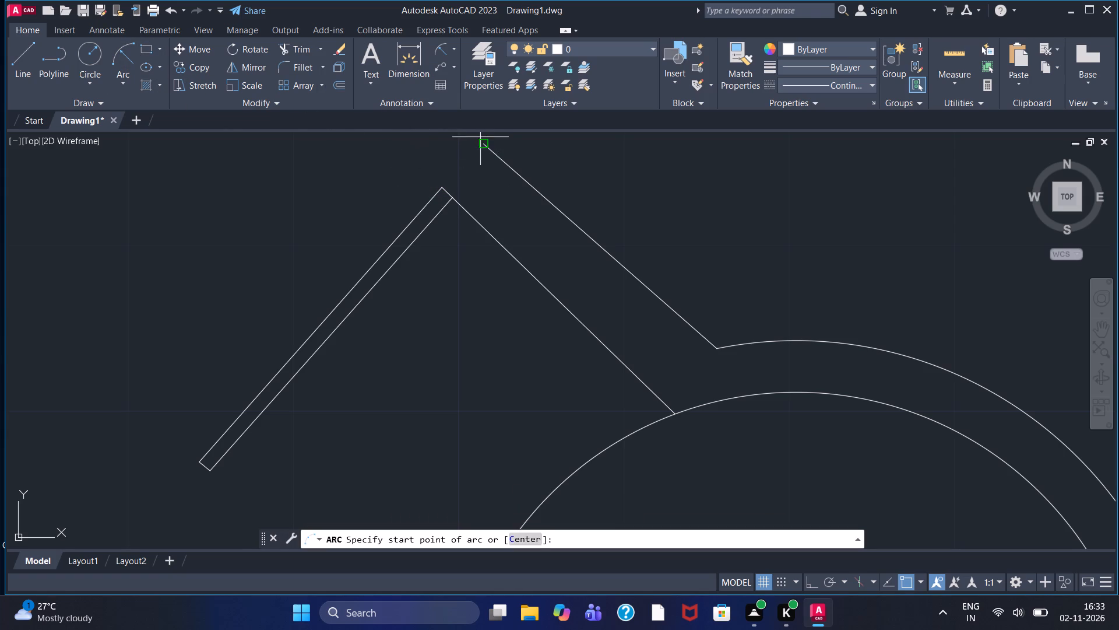
{"action": "left_click", "coordinate": [481, 141]}
{"action": "left_click", "coordinate": [439, 187]}
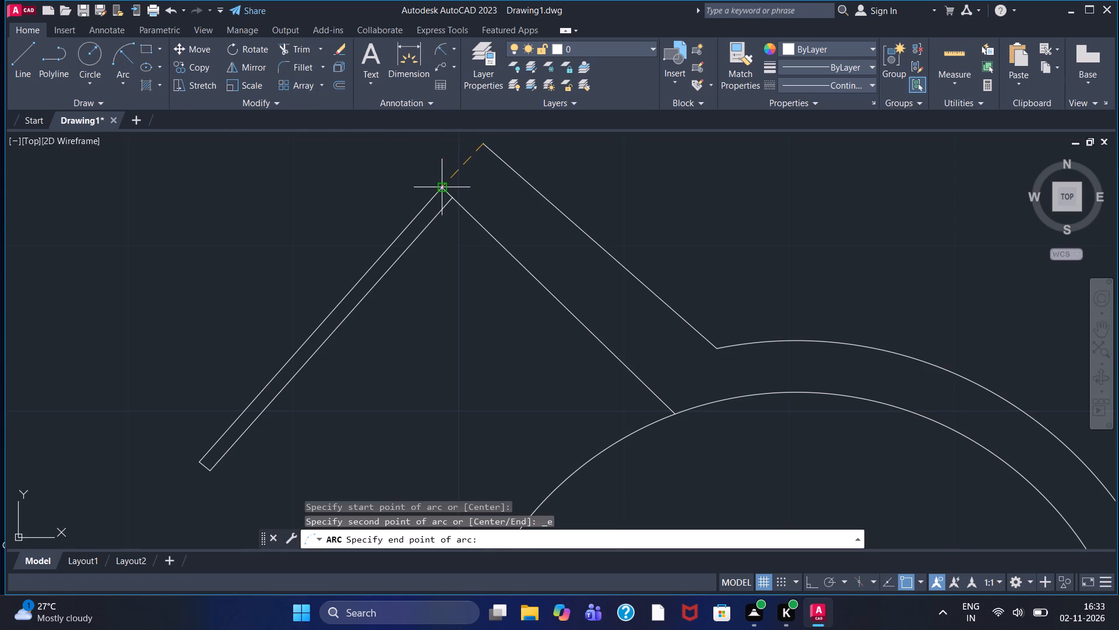
{"action": "left_click", "coordinate": [478, 190]}
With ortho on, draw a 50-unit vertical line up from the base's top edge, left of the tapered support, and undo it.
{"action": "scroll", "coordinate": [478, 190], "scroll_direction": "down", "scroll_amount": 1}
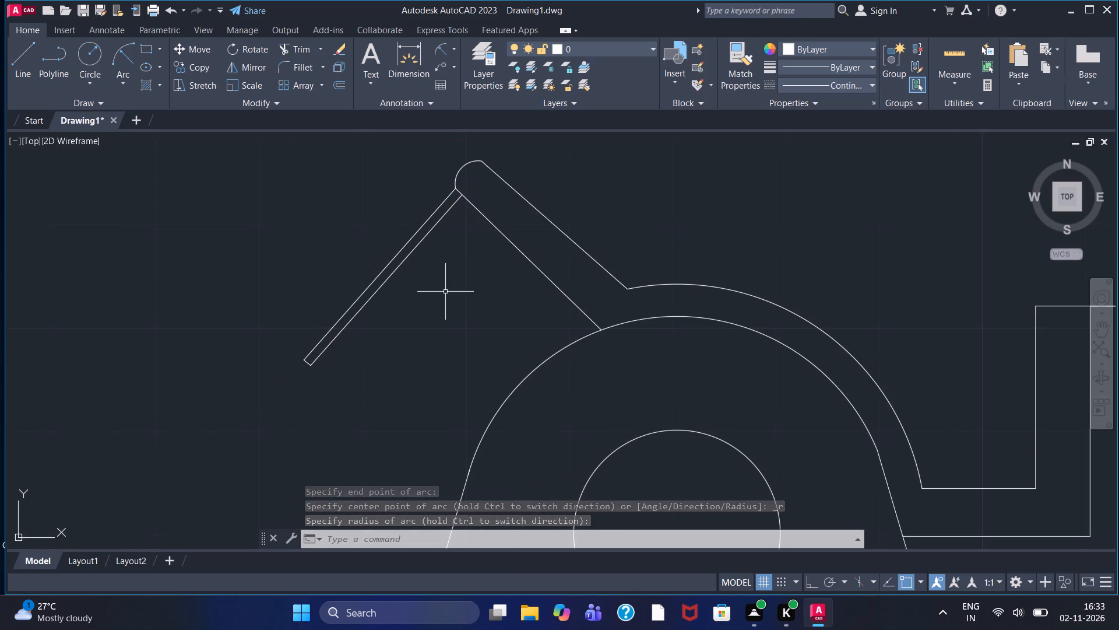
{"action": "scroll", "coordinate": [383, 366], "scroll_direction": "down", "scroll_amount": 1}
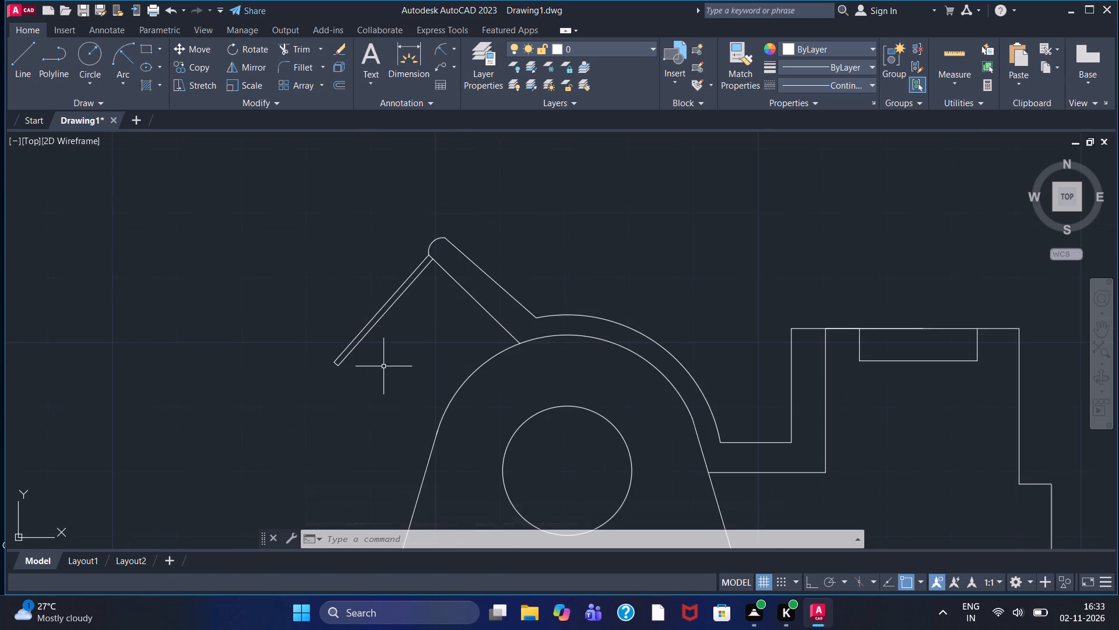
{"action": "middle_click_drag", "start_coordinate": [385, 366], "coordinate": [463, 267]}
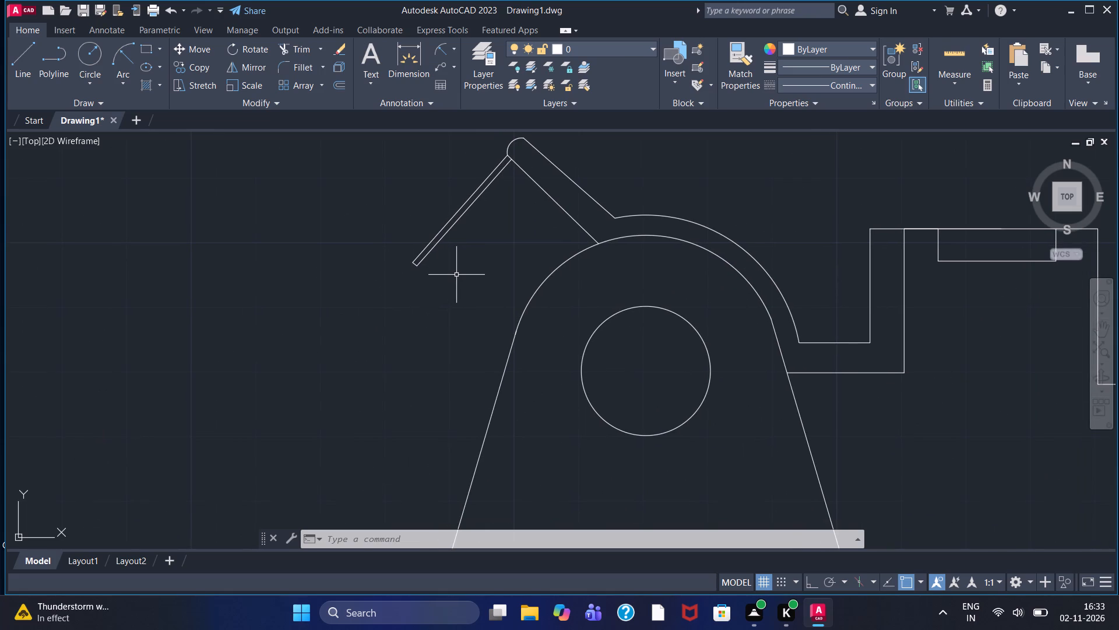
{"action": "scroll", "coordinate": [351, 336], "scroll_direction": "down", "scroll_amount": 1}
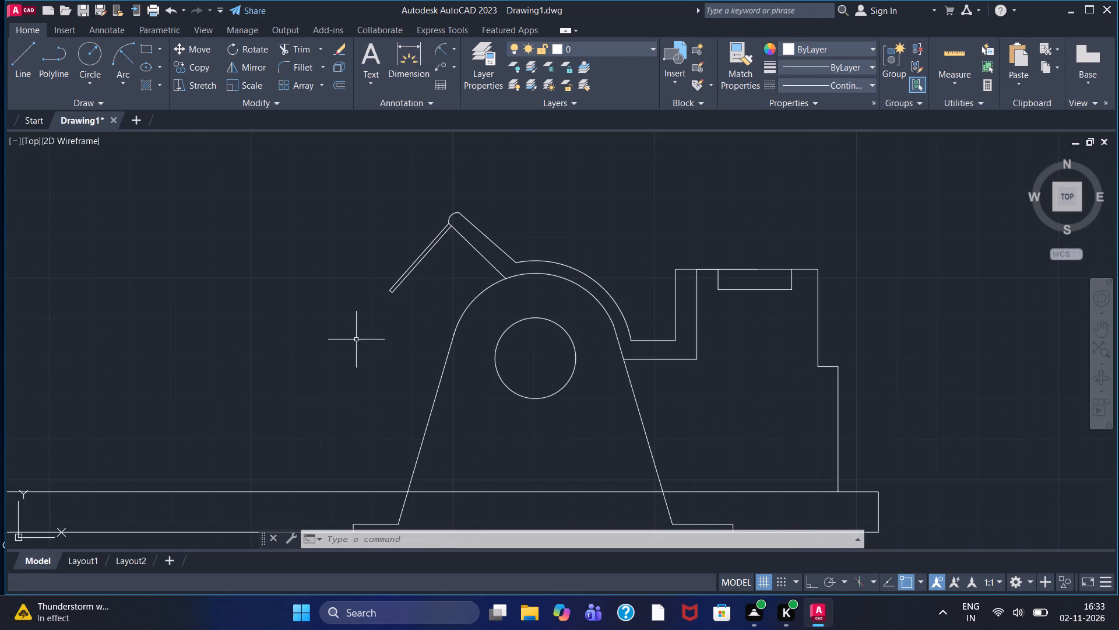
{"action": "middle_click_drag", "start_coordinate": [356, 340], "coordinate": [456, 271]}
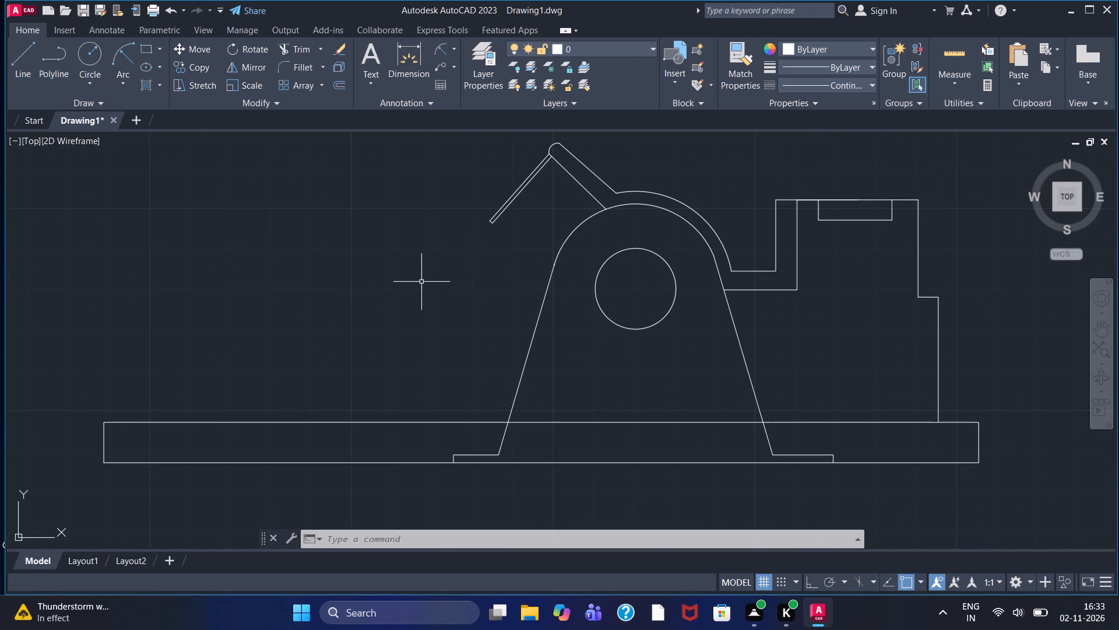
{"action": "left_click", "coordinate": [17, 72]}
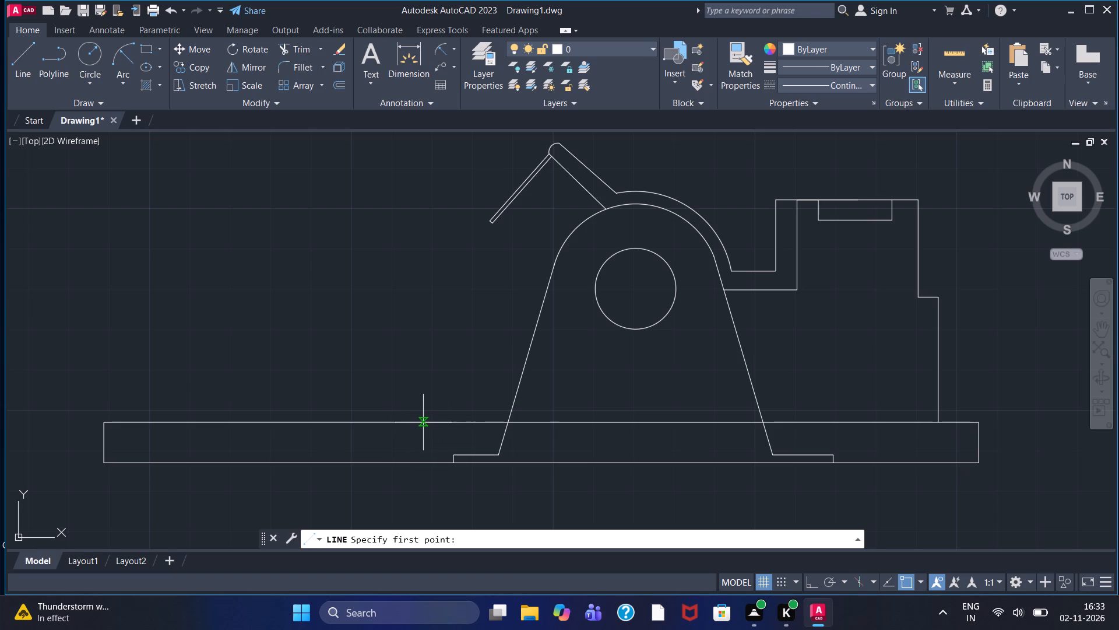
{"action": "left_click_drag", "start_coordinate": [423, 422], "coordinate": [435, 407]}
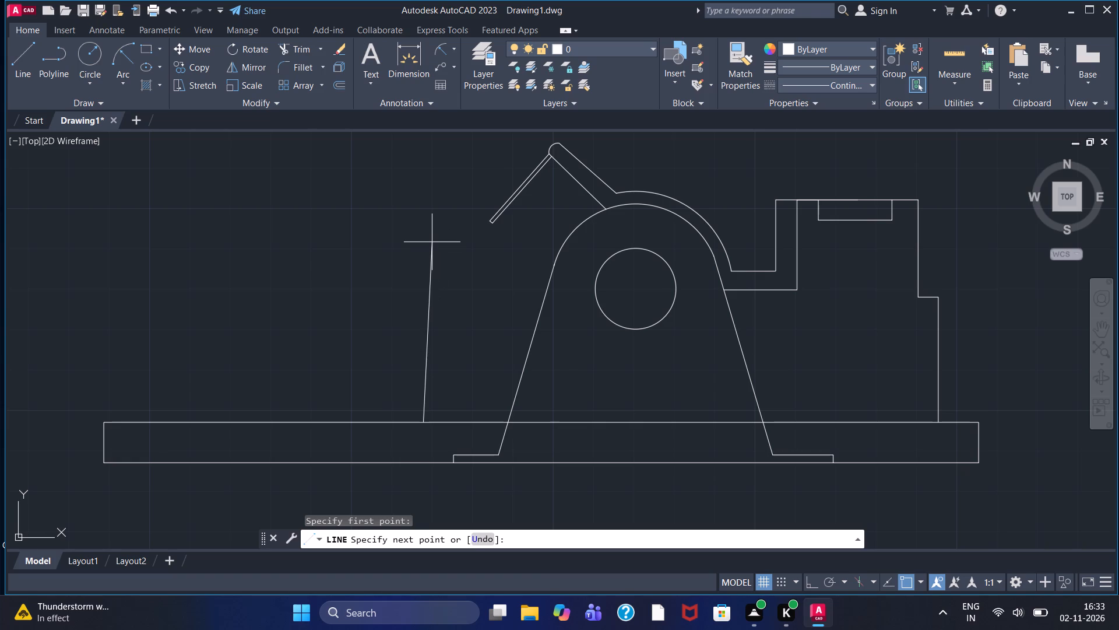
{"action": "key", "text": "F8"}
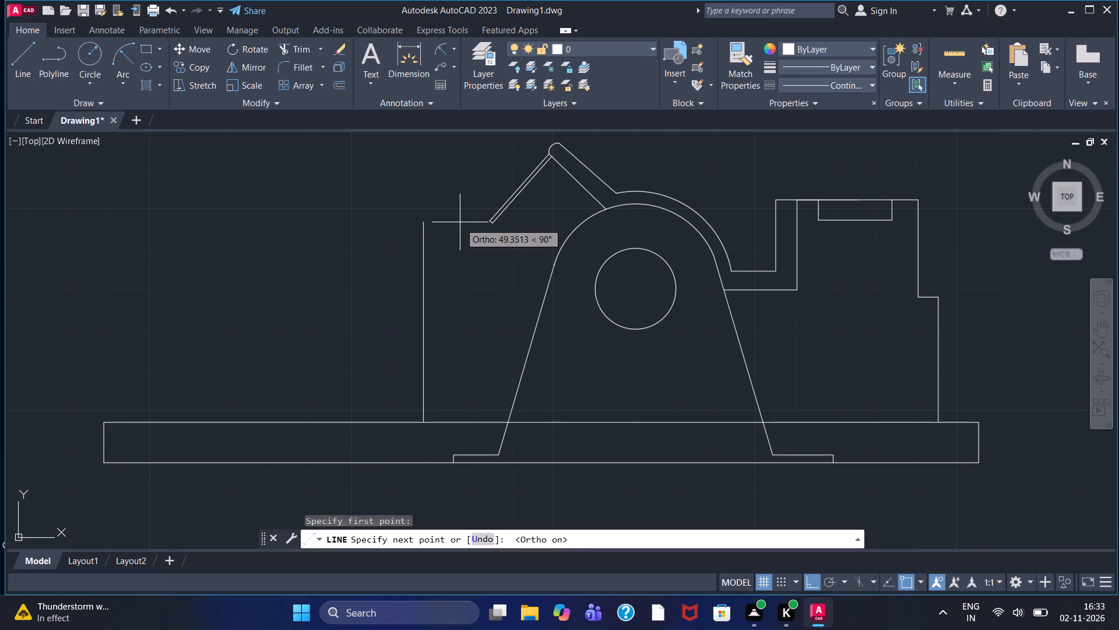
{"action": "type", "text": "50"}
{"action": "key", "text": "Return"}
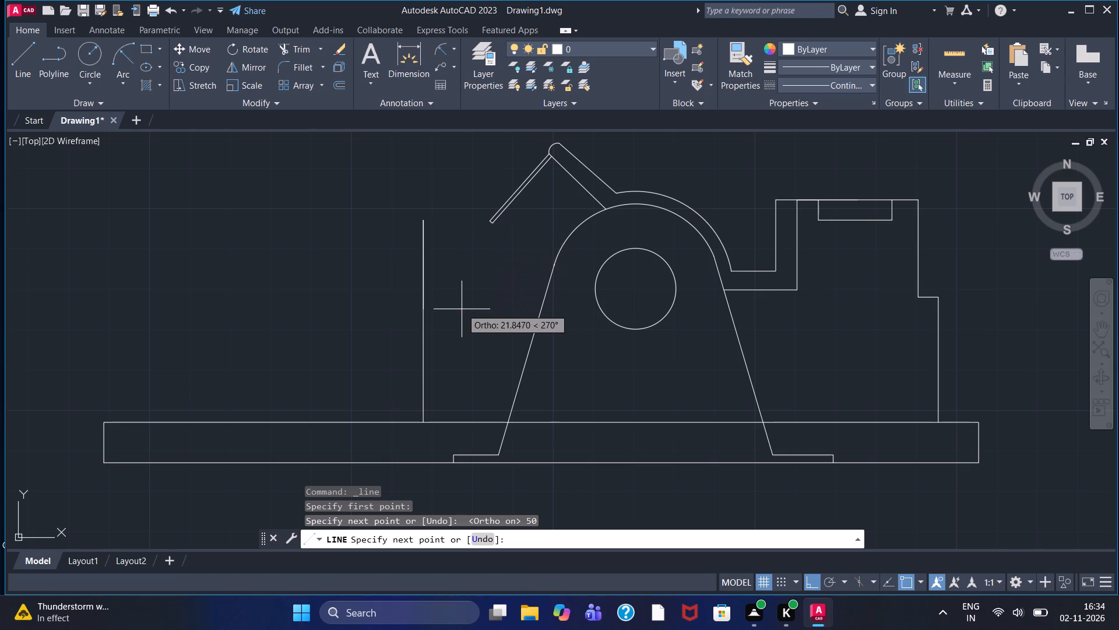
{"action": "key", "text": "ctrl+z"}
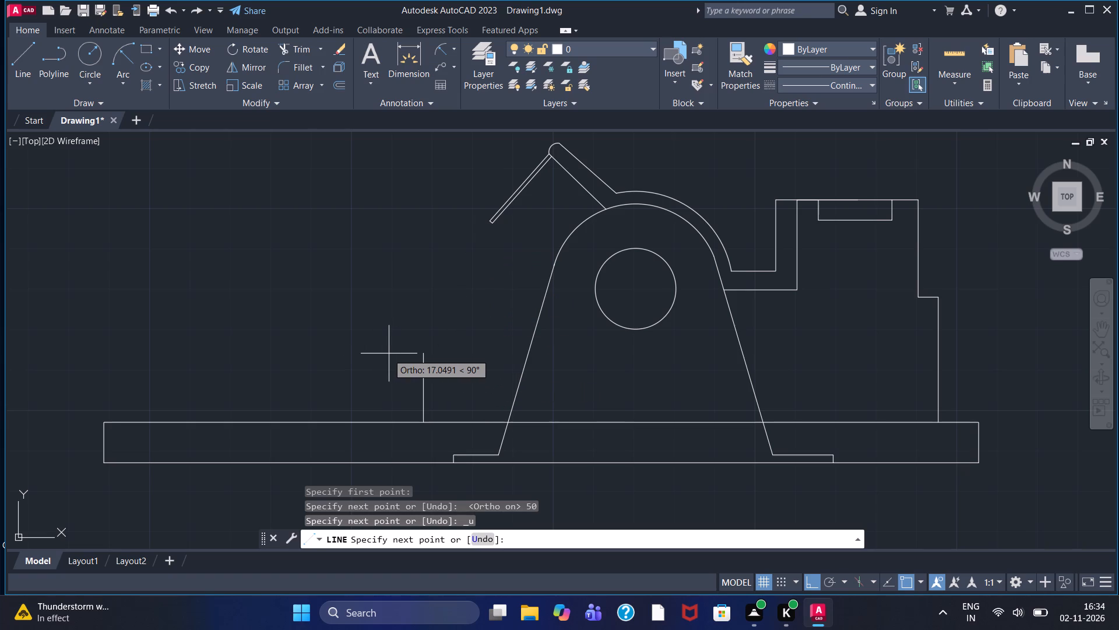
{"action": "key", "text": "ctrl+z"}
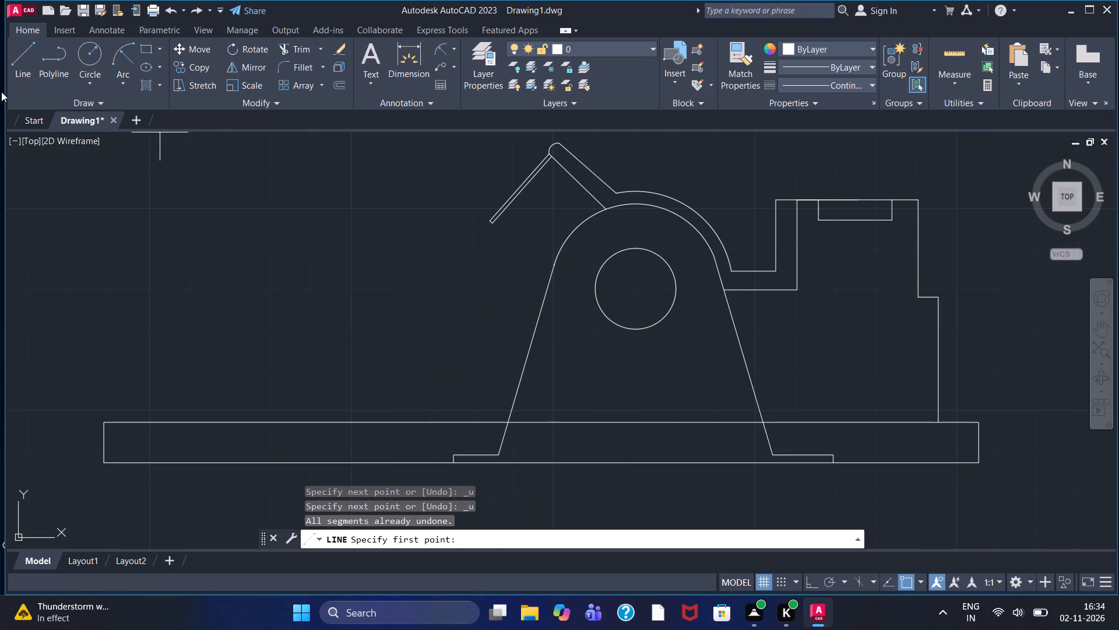
With ortho on, draw a 45-unit vertical line up from the base's top edge, left of the tapered support.
{"action": "left_click", "coordinate": [26, 72]}
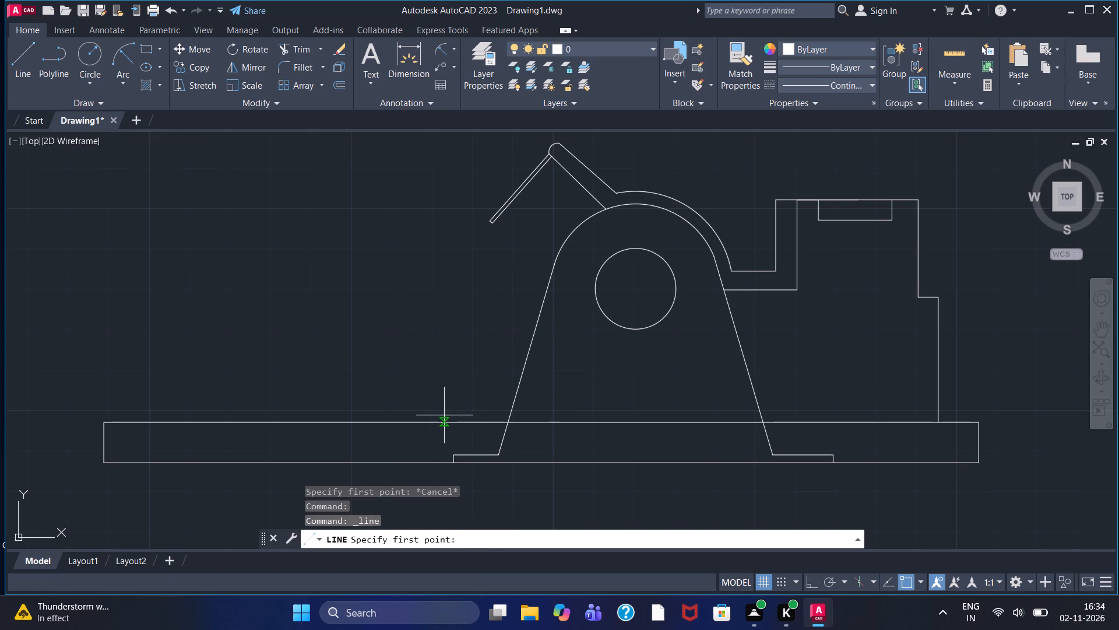
{"action": "left_click_drag", "start_coordinate": [438, 415], "coordinate": [462, 359]}
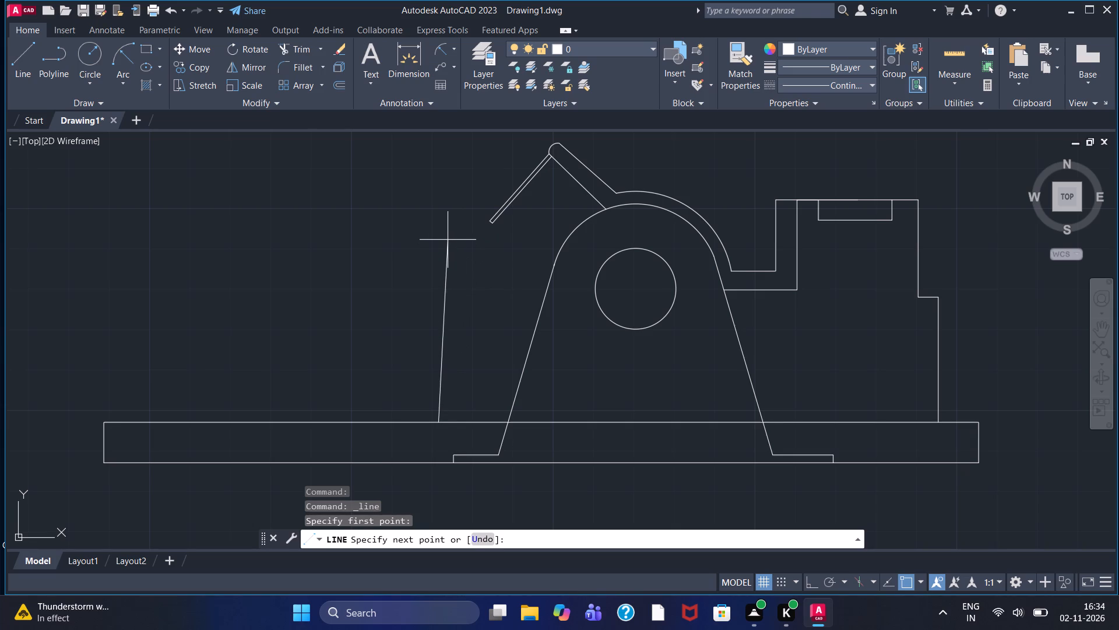
{"action": "key", "text": "F8"}
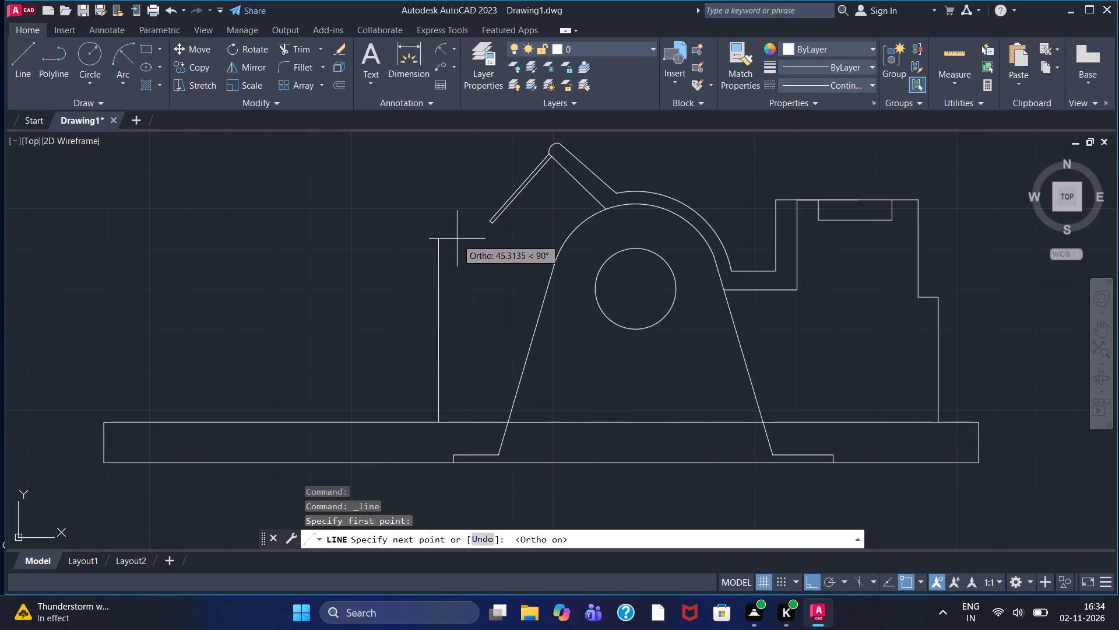
{"action": "type", "text": "45"}
{"action": "key", "text": "Return"}
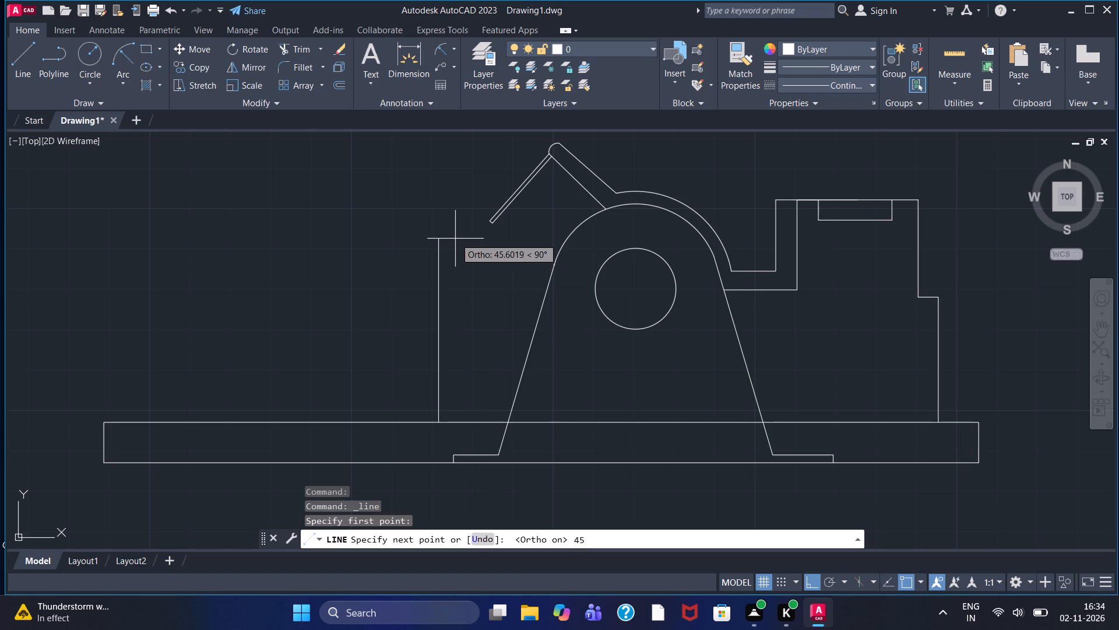
{"action": "key", "text": "Escape"}
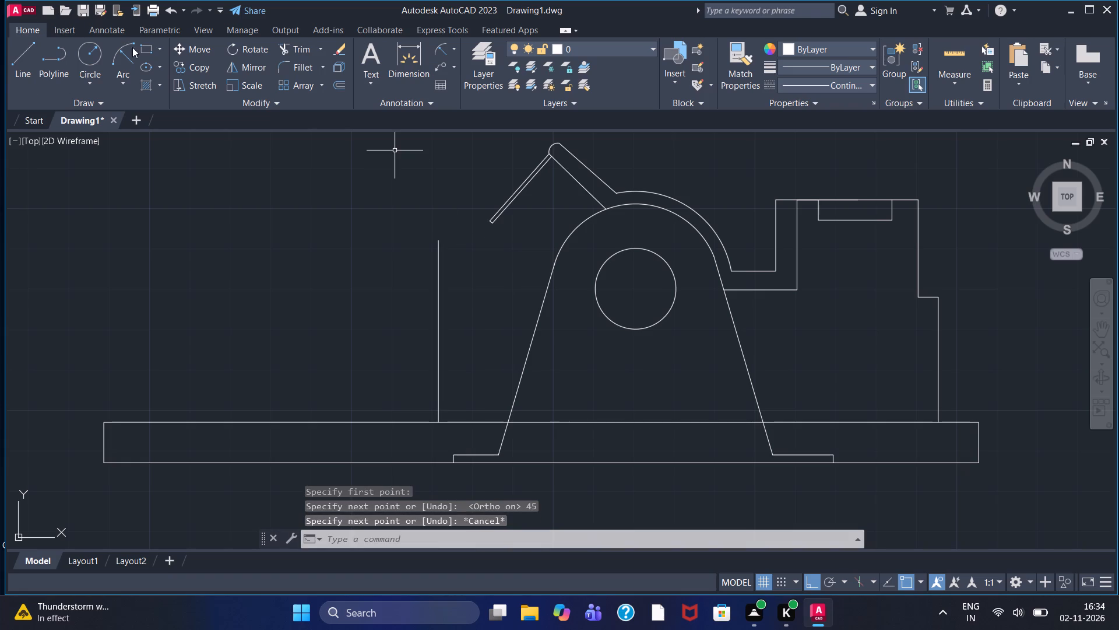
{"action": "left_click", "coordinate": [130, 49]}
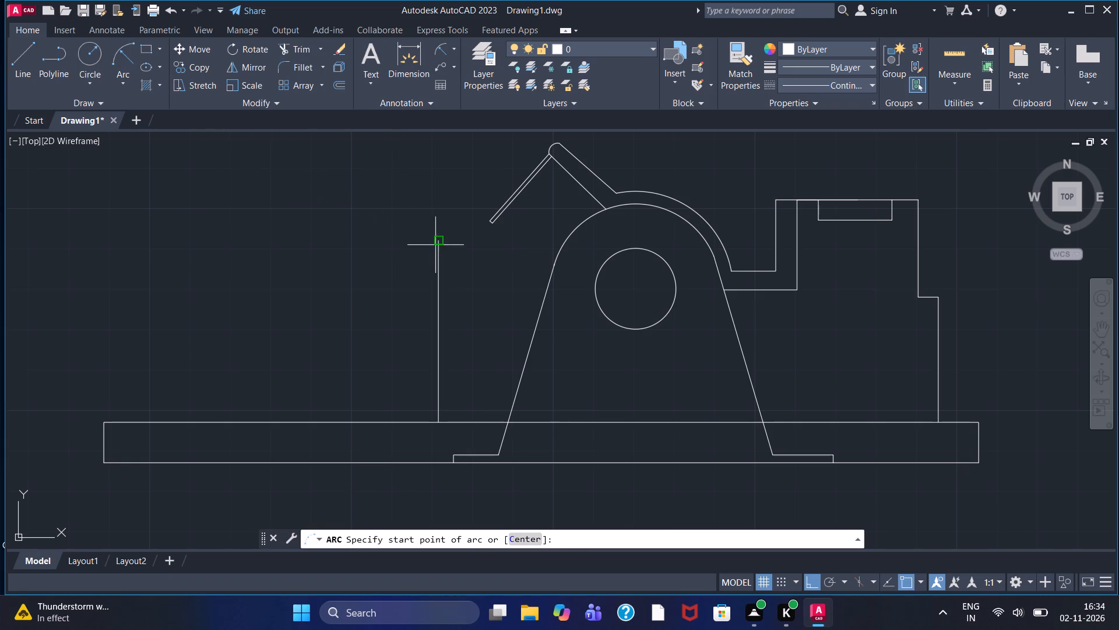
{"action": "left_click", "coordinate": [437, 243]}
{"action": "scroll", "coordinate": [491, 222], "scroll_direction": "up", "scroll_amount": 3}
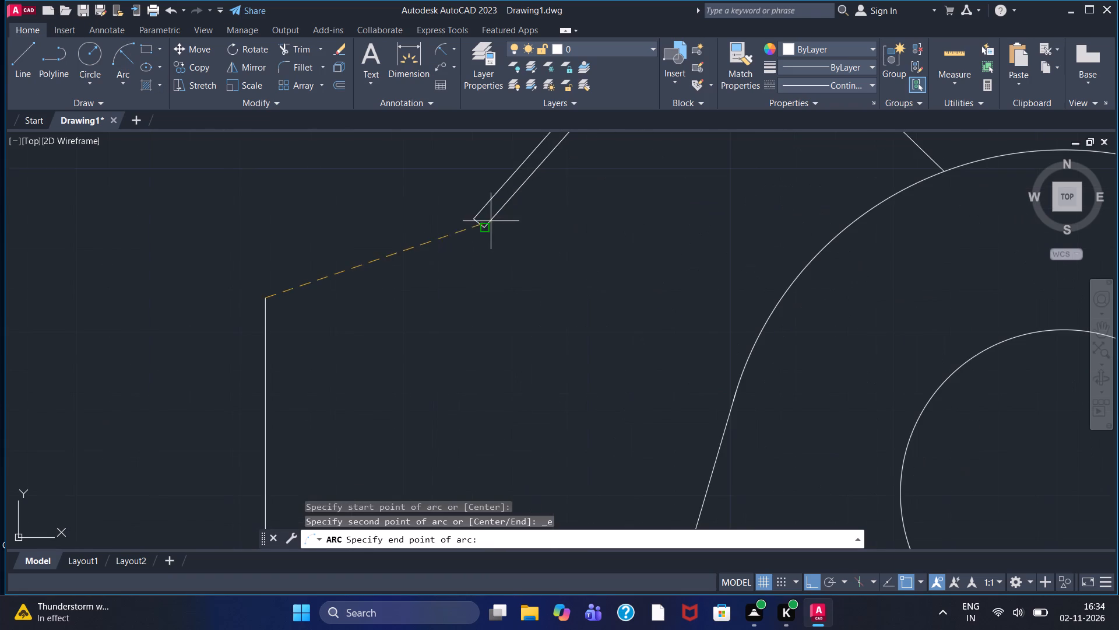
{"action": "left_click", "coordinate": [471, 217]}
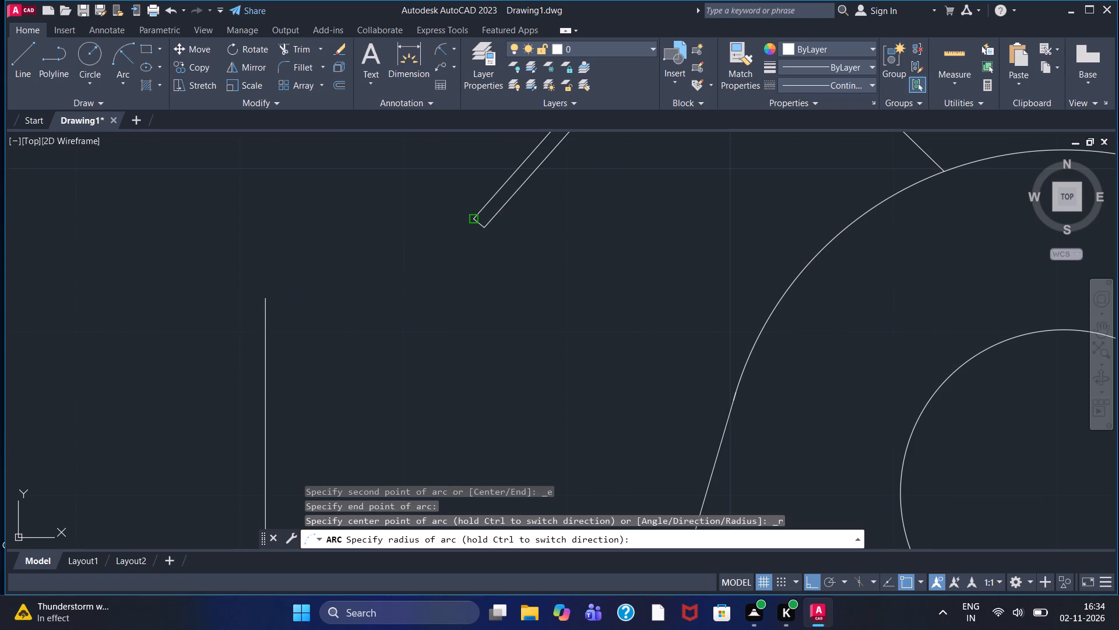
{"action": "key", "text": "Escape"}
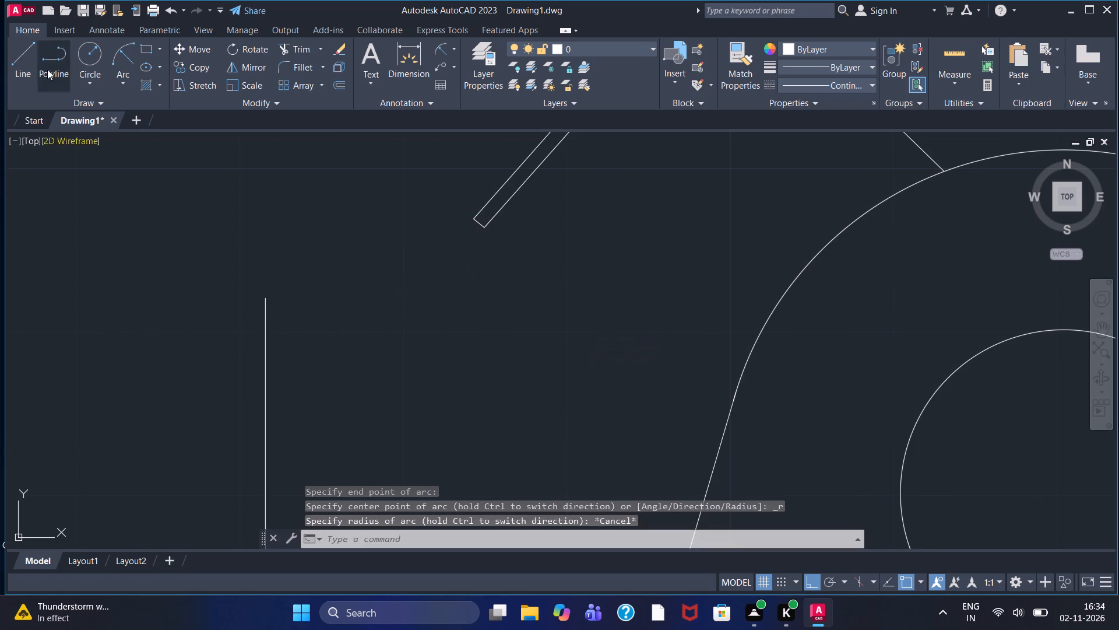
Draw an upward-bulging start-end-radius arc from the thin strip's outer lower-end corner to the top of the vertical upright line.
{"action": "left_click", "coordinate": [121, 58]}
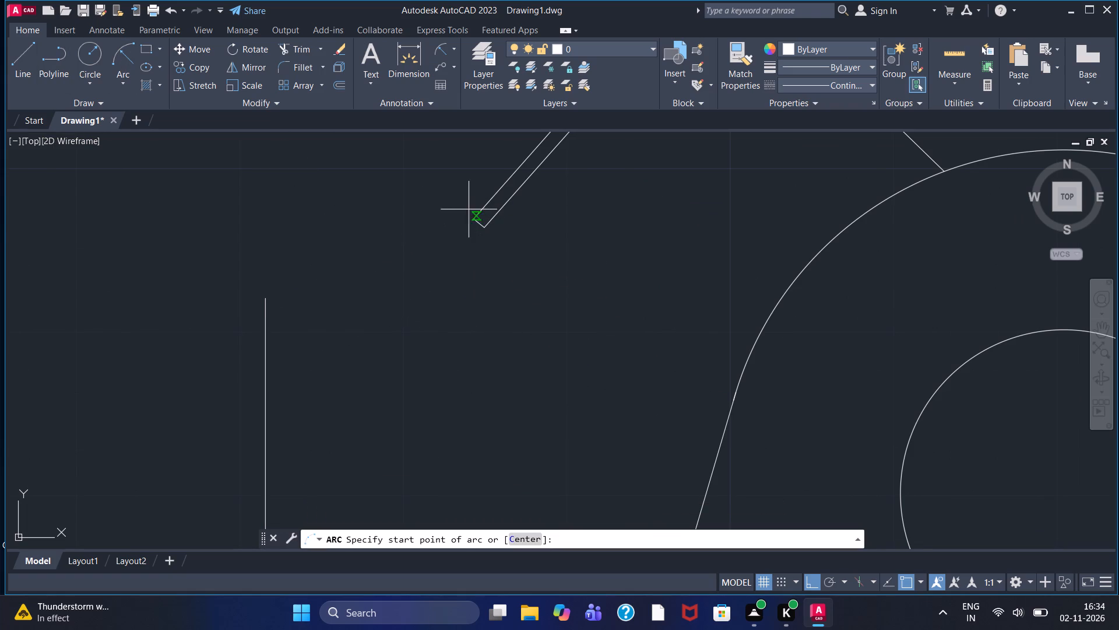
{"action": "left_click", "coordinate": [471, 215]}
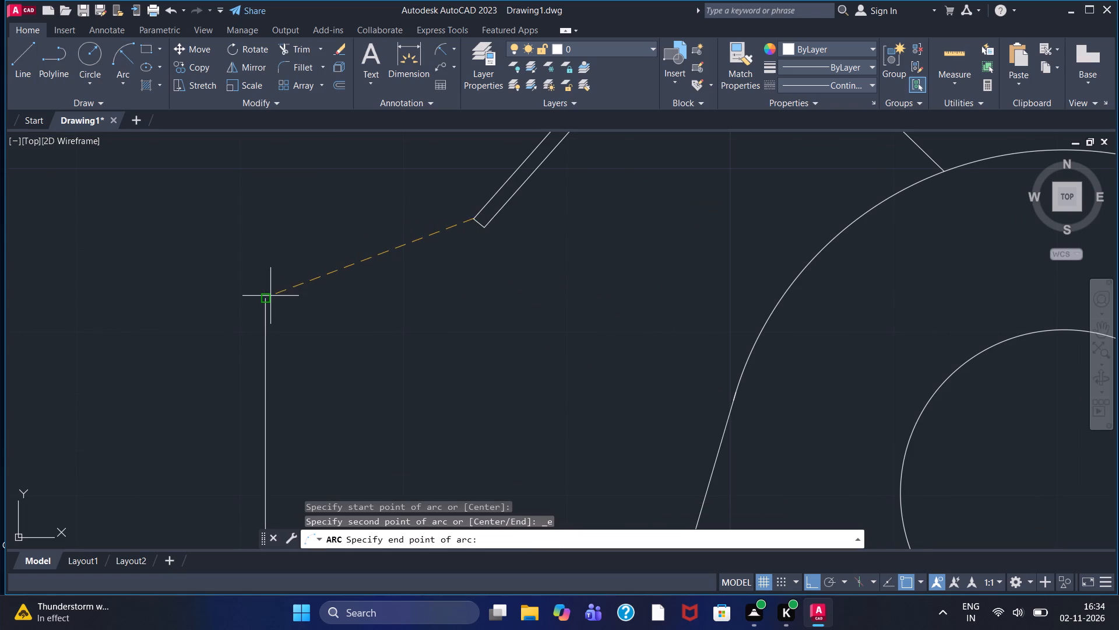
{"action": "left_click", "coordinate": [263, 296]}
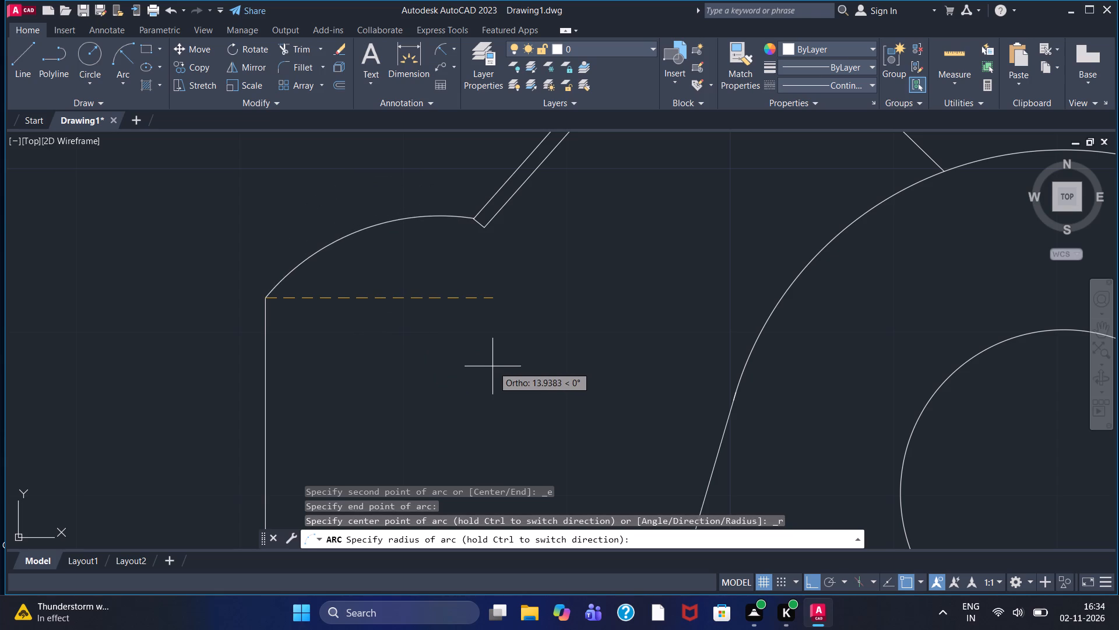
{"action": "left_click", "coordinate": [477, 358]}
{"action": "key", "text": "Escape"}
Draw a line about 35 units up from where the support's left side meets the base top, then horizontally right into the support.
{"action": "scroll", "coordinate": [451, 349], "scroll_direction": "down", "scroll_amount": 1}
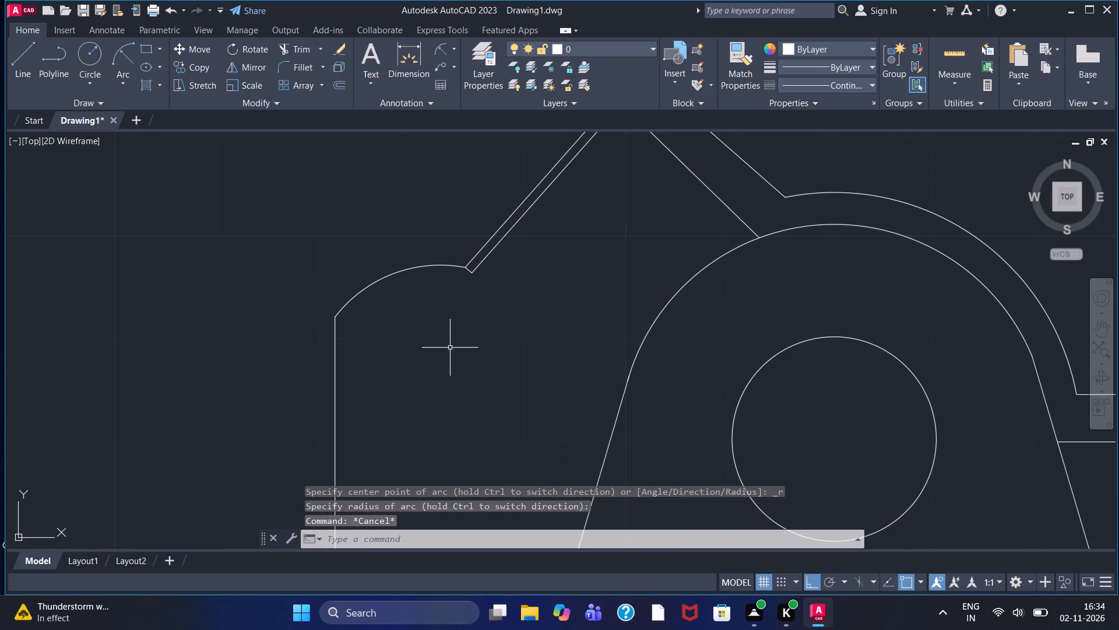
{"action": "middle_click_drag", "start_coordinate": [450, 345], "coordinate": [424, 258]}
{"action": "left_click_drag", "start_coordinate": [23, 54], "coordinate": [24, 61]}
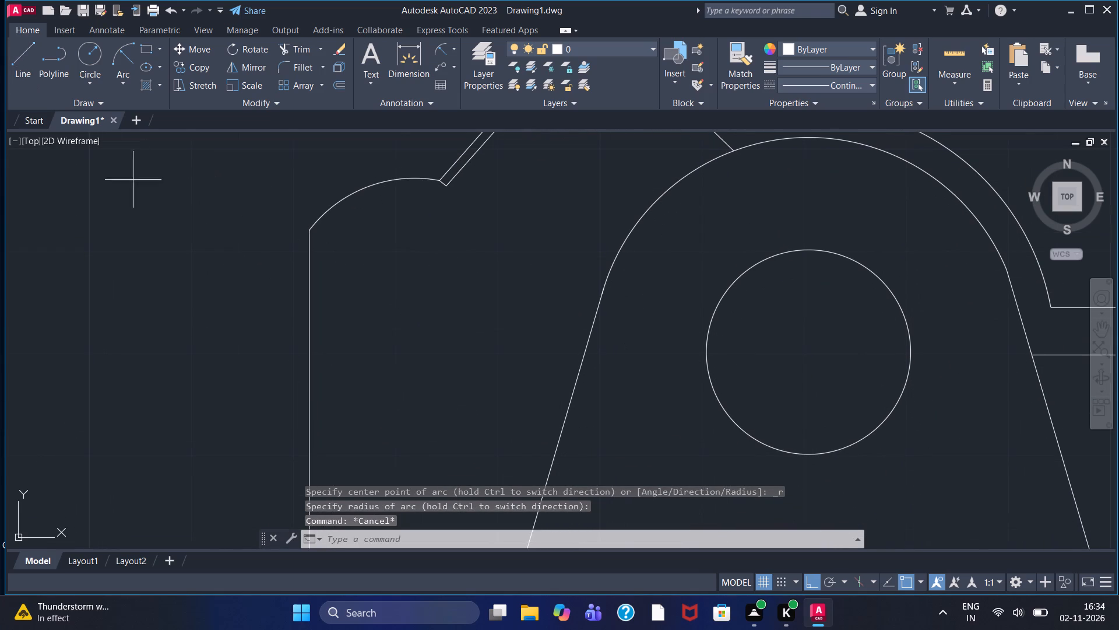
{"action": "scroll", "coordinate": [332, 274], "scroll_direction": "down", "scroll_amount": 1}
{"action": "middle_click_drag", "start_coordinate": [390, 320], "coordinate": [427, 180]}
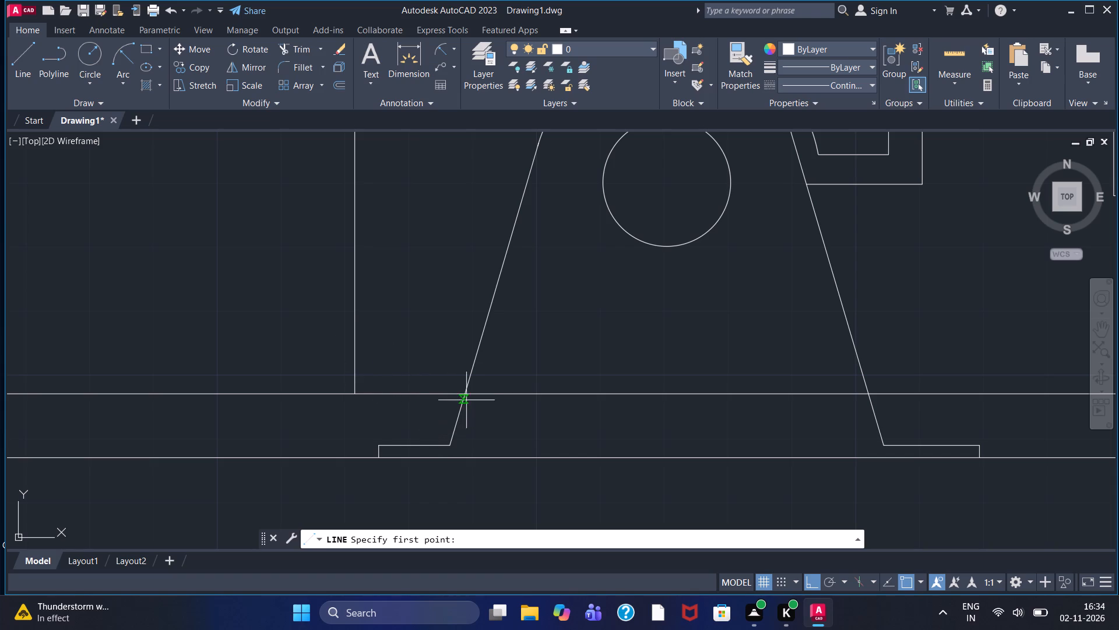
{"action": "left_click_drag", "start_coordinate": [465, 394], "coordinate": [464, 390]}
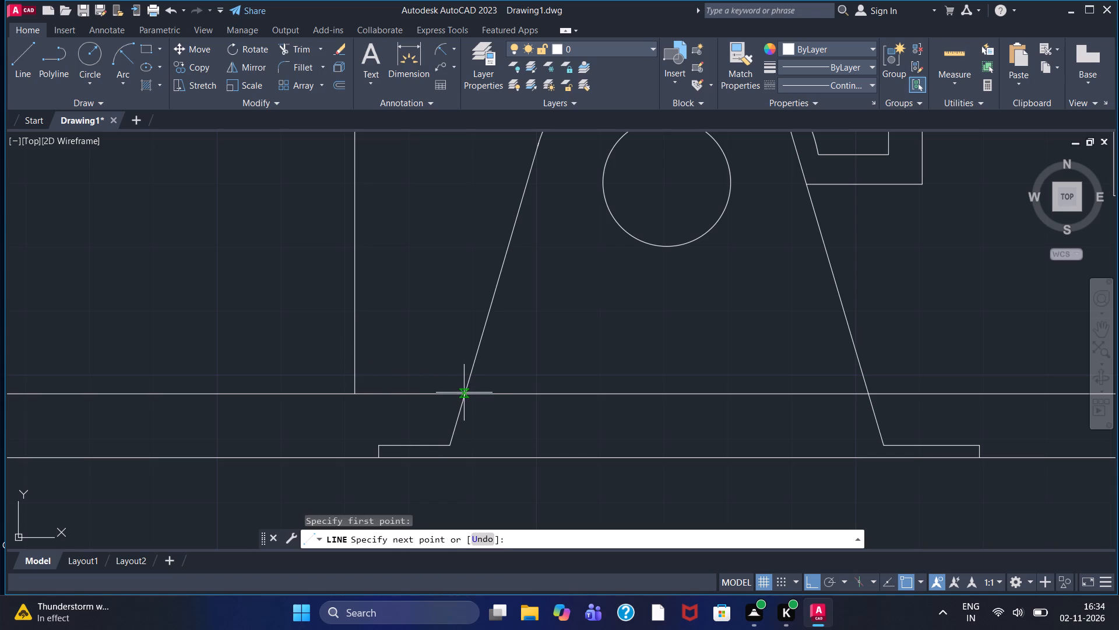
{"action": "left_click_drag", "start_coordinate": [464, 390], "coordinate": [462, 373]}
{"action": "scroll", "coordinate": [476, 191], "scroll_direction": "down", "scroll_amount": 1}
{"action": "middle_click_drag", "start_coordinate": [475, 199], "coordinate": [475, 325]}
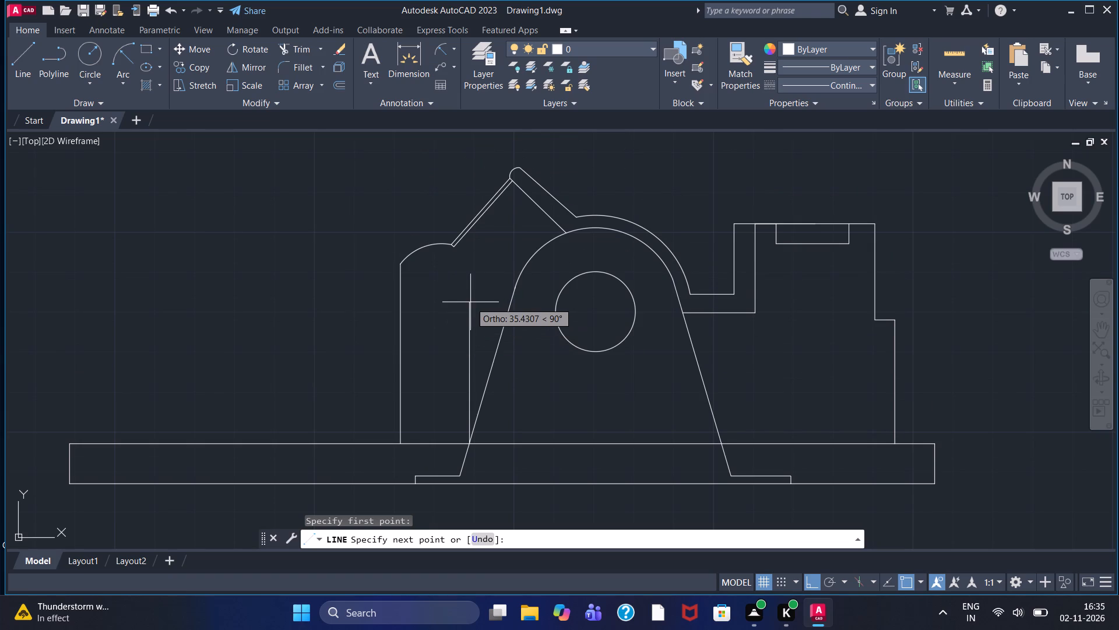
{"action": "left_click", "coordinate": [475, 306]}
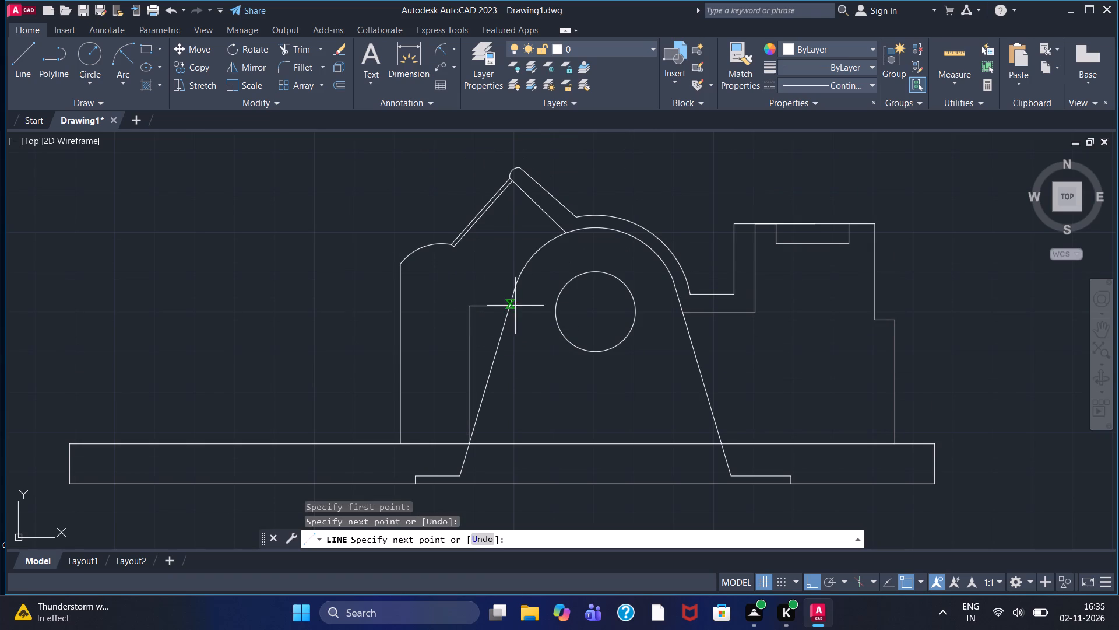
{"action": "left_click", "coordinate": [532, 307]}
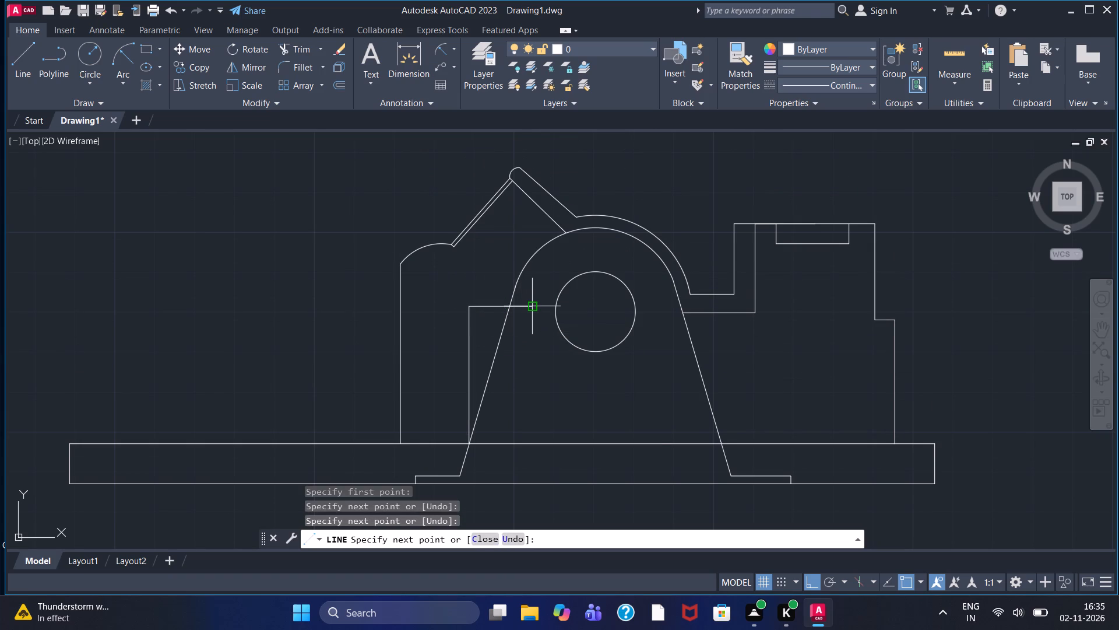
{"action": "right_click", "coordinate": [532, 307]}
{"action": "left_click", "coordinate": [552, 316]}
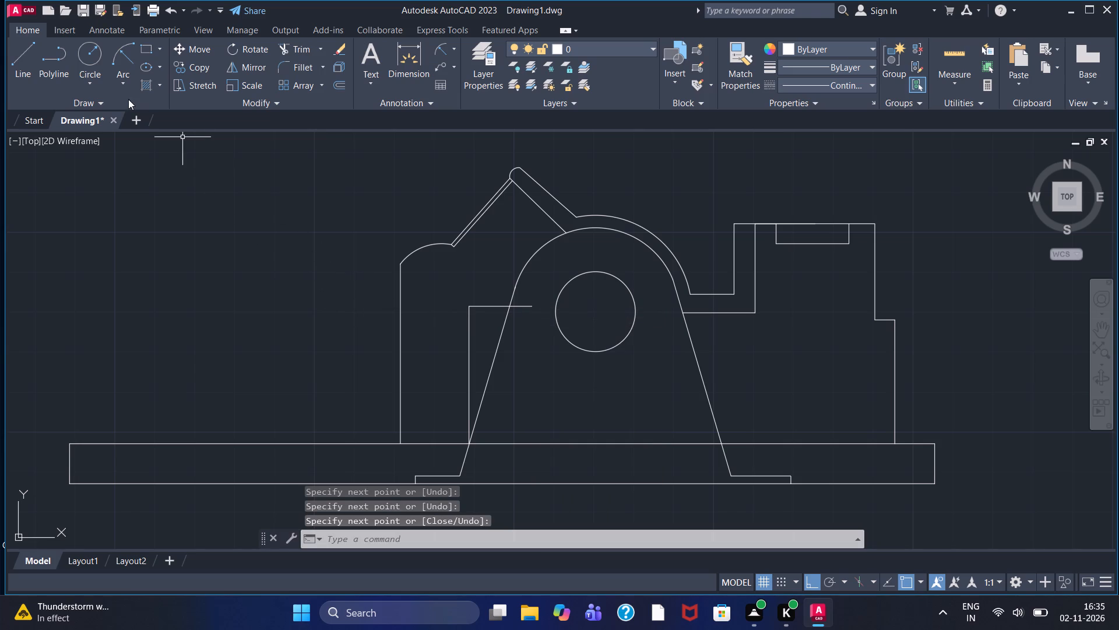
With ortho off, draw a slanted line from the strip's lower end corner to the horizontal line's right end inside the support.
{"action": "left_click", "coordinate": [17, 68]}
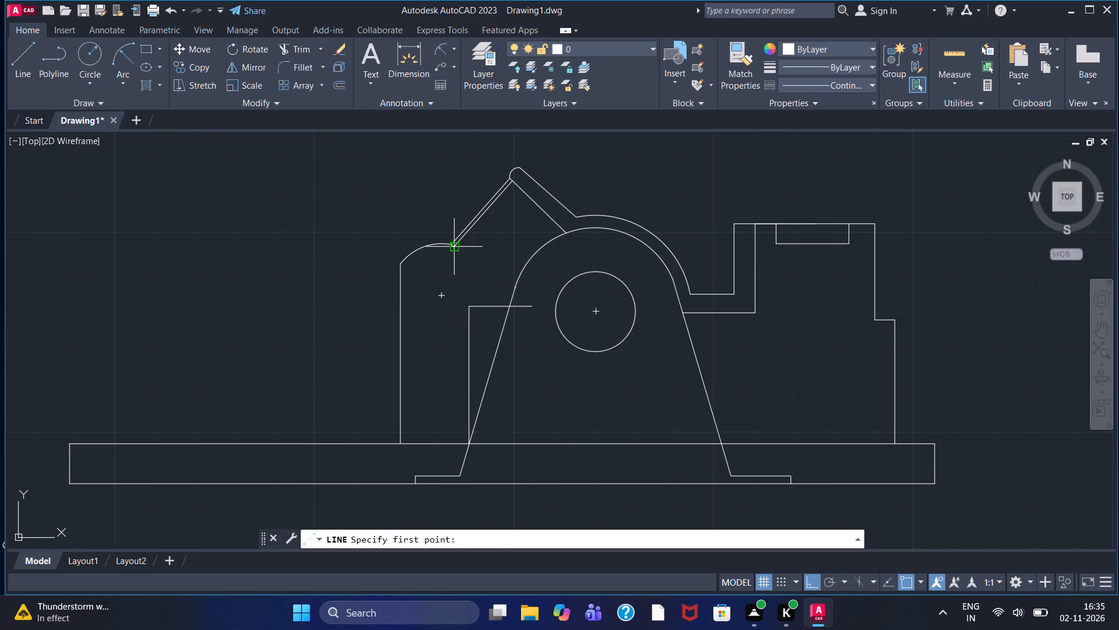
{"action": "left_click", "coordinate": [457, 247]}
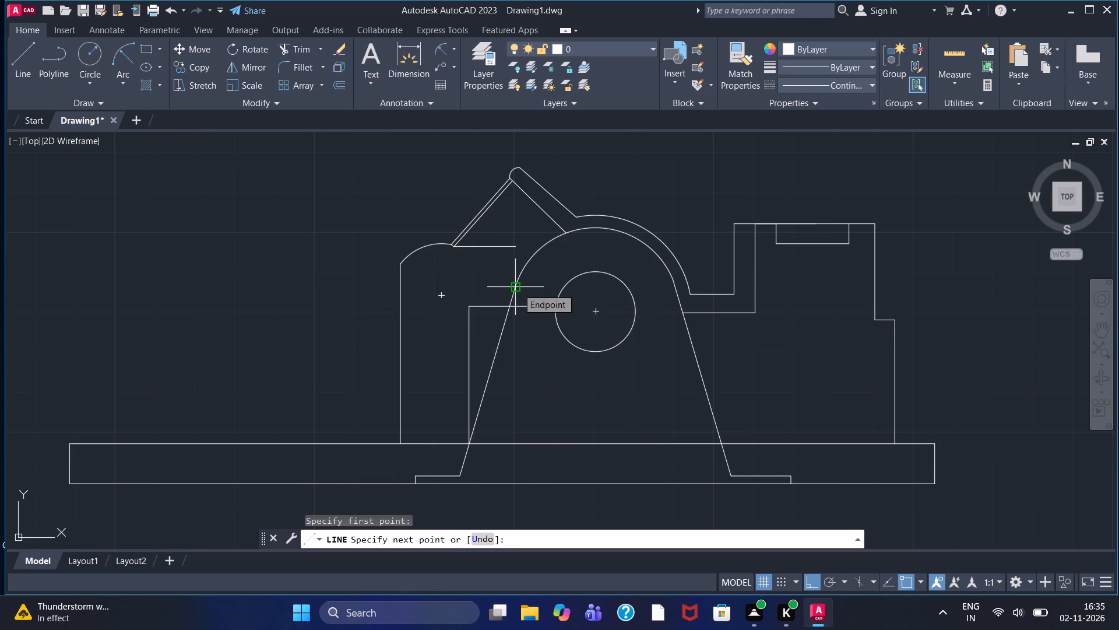
{"action": "key", "text": "F8"}
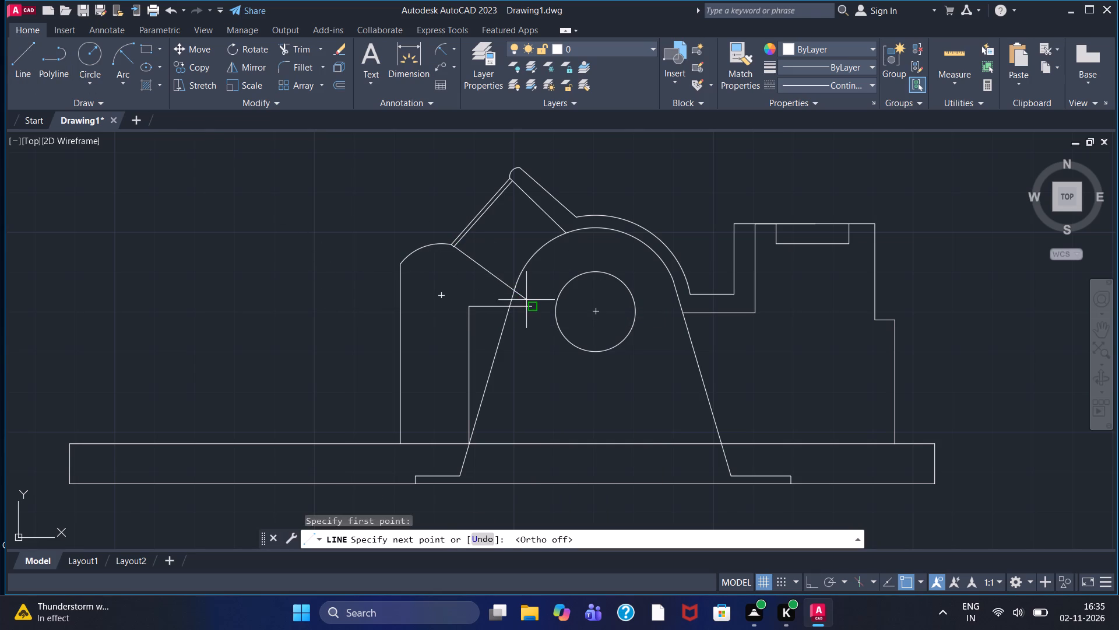
{"action": "left_click", "coordinate": [528, 305]}
{"action": "right_click", "coordinate": [528, 305]}
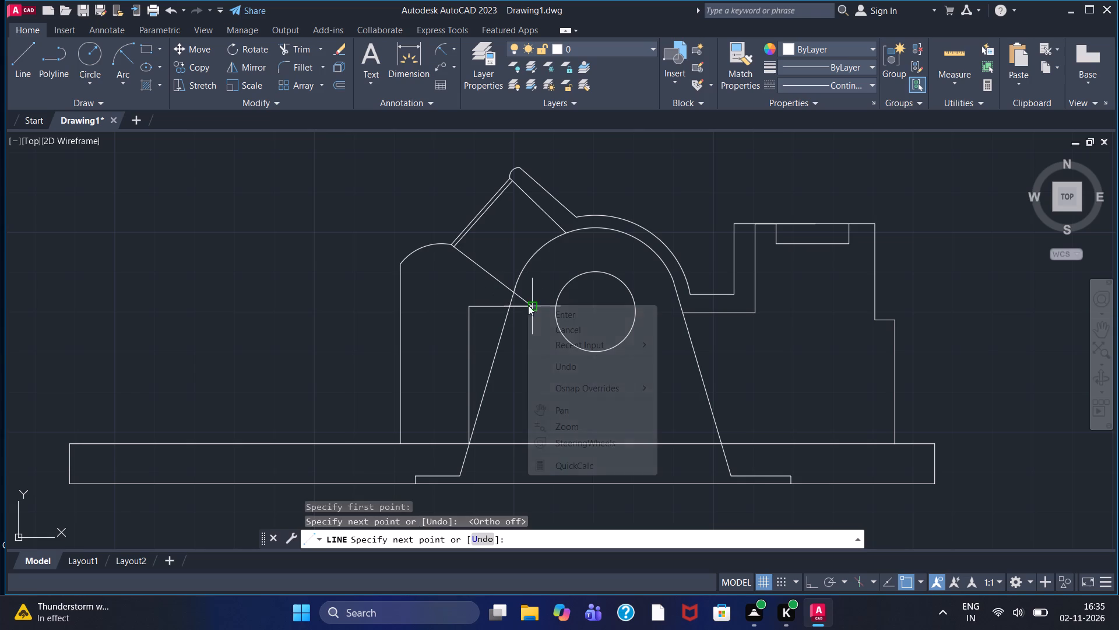
{"action": "left_click", "coordinate": [548, 314]}
Trim the slanted line and the horizontal line where they extend inside the tapered support.
{"action": "left_click", "coordinate": [294, 48]}
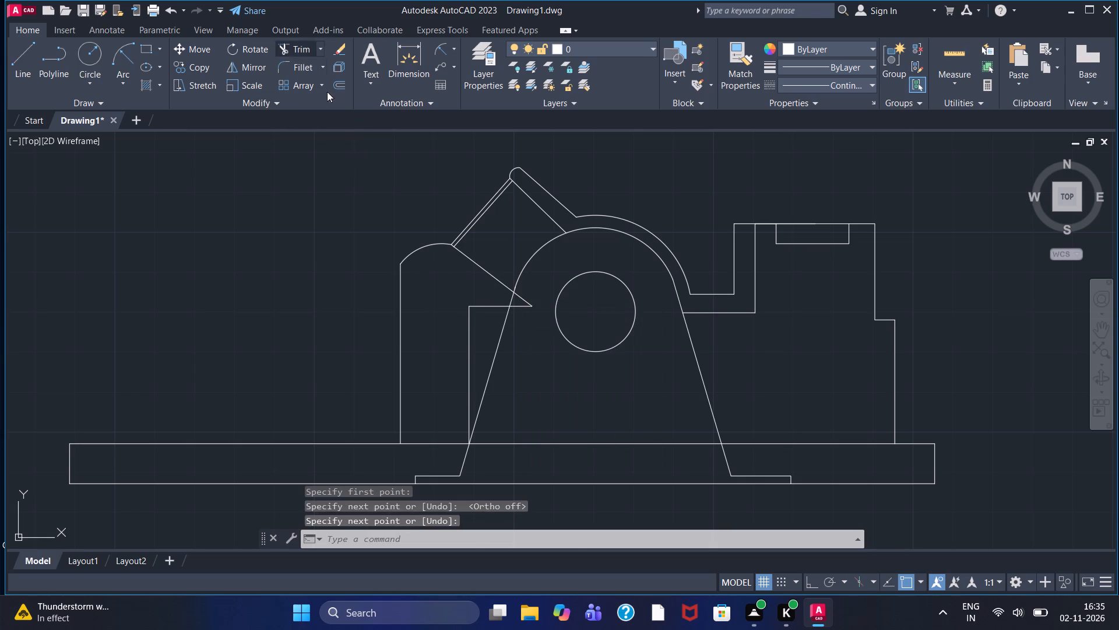
{"action": "left_click_drag", "start_coordinate": [516, 313], "coordinate": [530, 296]}
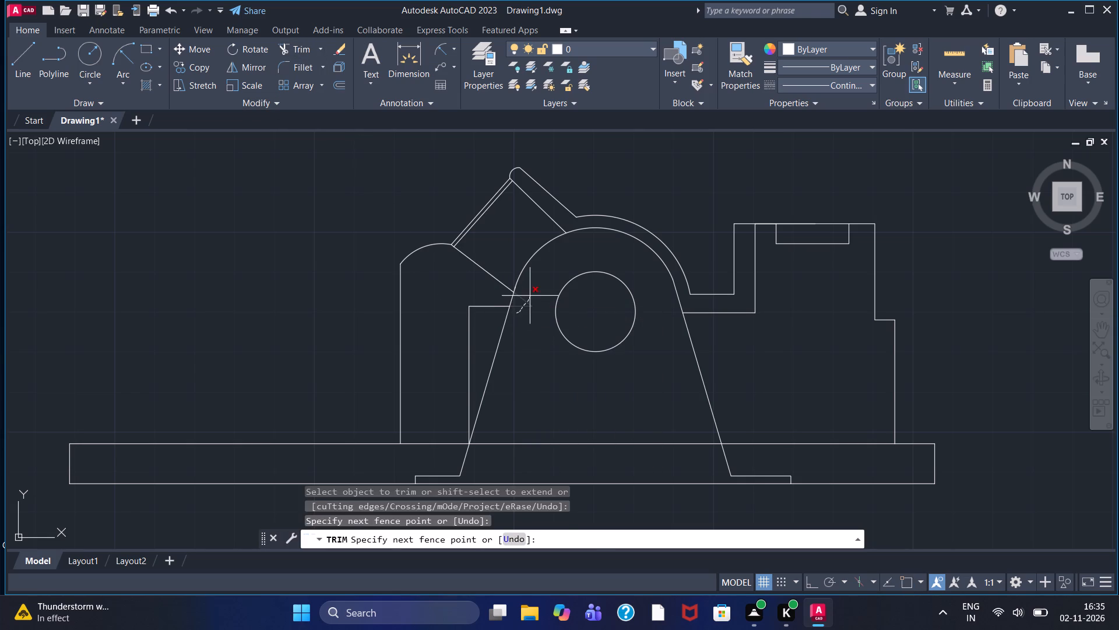
{"action": "key", "text": "Escape"}
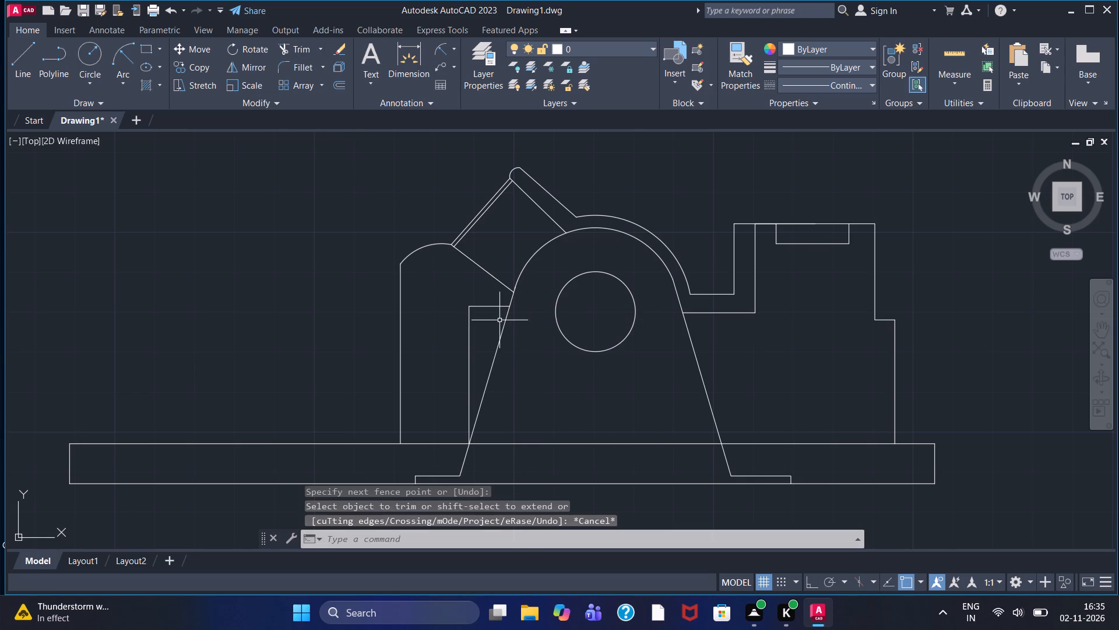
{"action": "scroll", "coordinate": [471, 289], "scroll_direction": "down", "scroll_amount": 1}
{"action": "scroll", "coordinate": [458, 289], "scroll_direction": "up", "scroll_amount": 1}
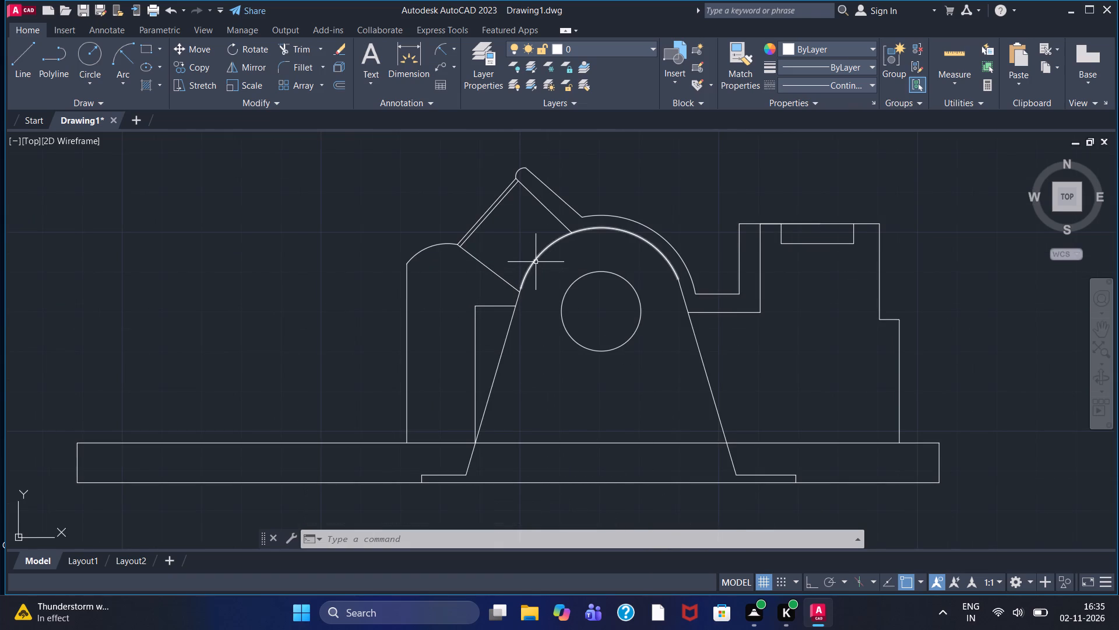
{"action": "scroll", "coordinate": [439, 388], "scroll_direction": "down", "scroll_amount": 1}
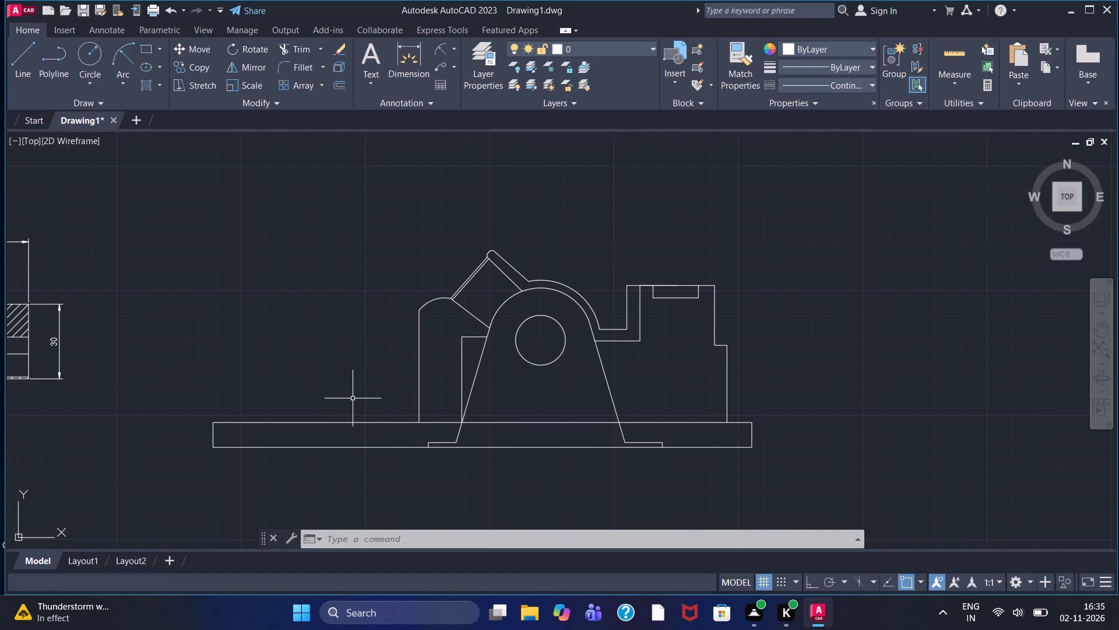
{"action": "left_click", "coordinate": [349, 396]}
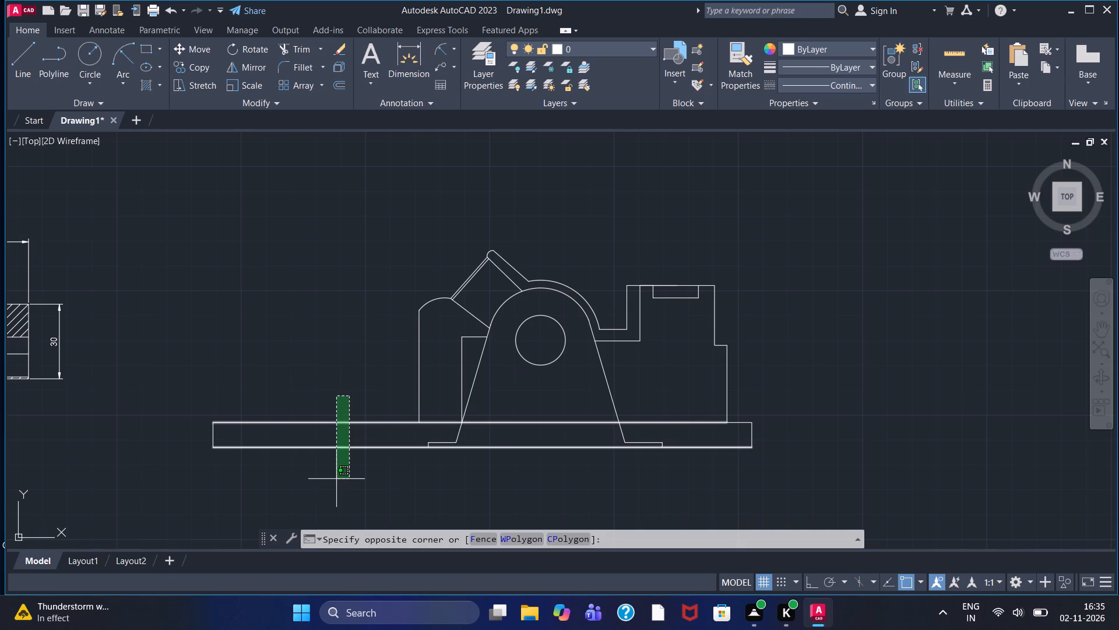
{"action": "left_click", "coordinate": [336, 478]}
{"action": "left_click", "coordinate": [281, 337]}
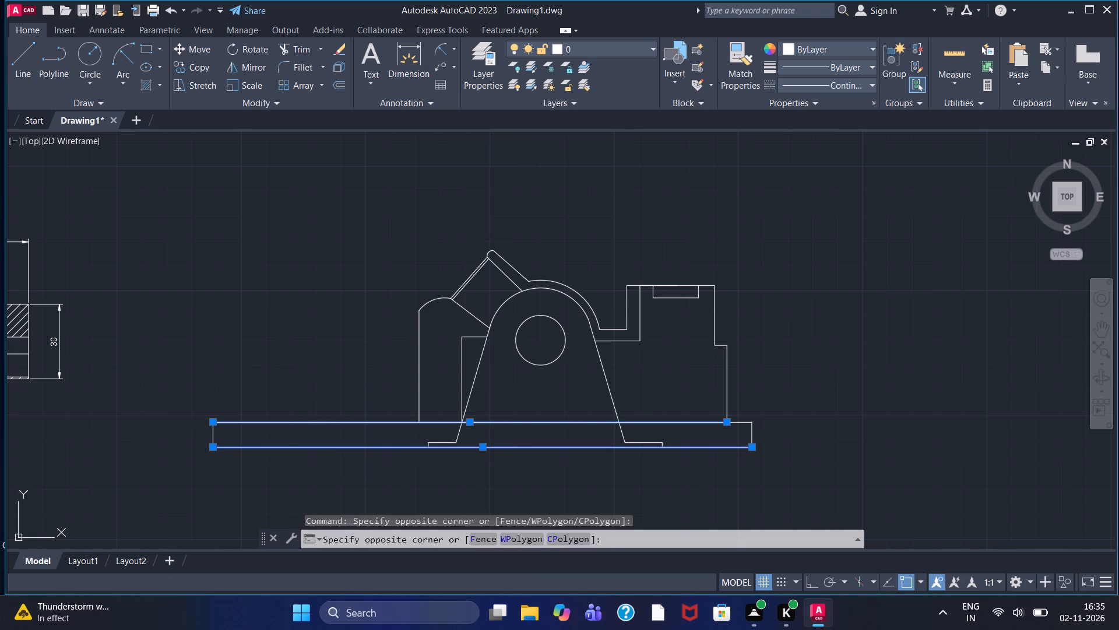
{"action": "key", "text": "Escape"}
With ortho on, draw a vertical line crossing the base between its left end and the arc-topped upright.
{"action": "left_click_drag", "start_coordinate": [16, 52], "coordinate": [18, 60]}
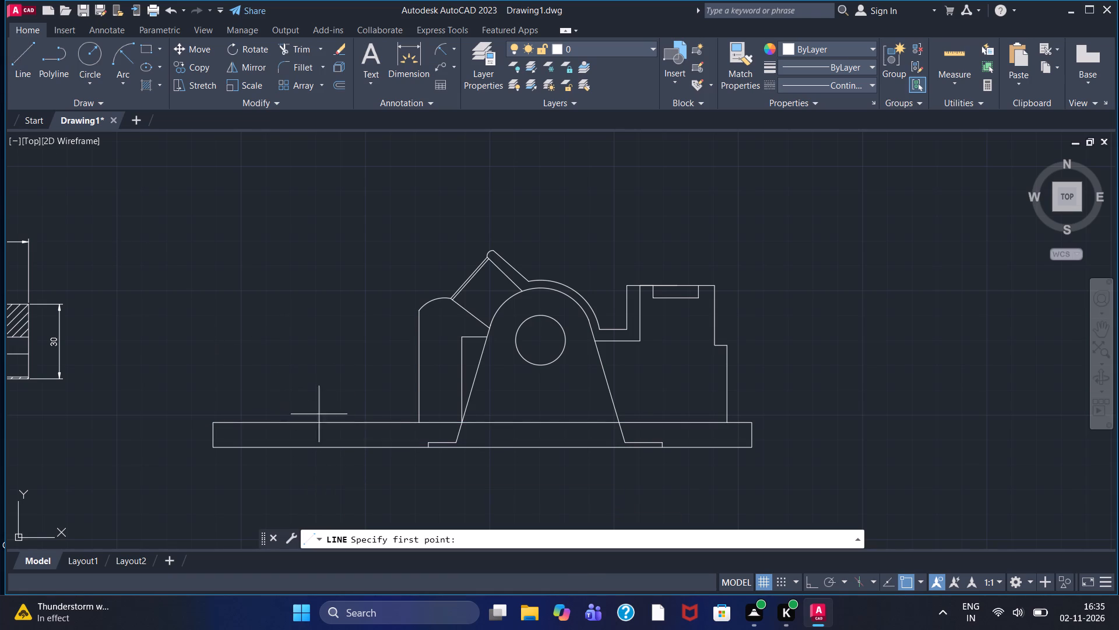
{"action": "left_click", "coordinate": [351, 393]}
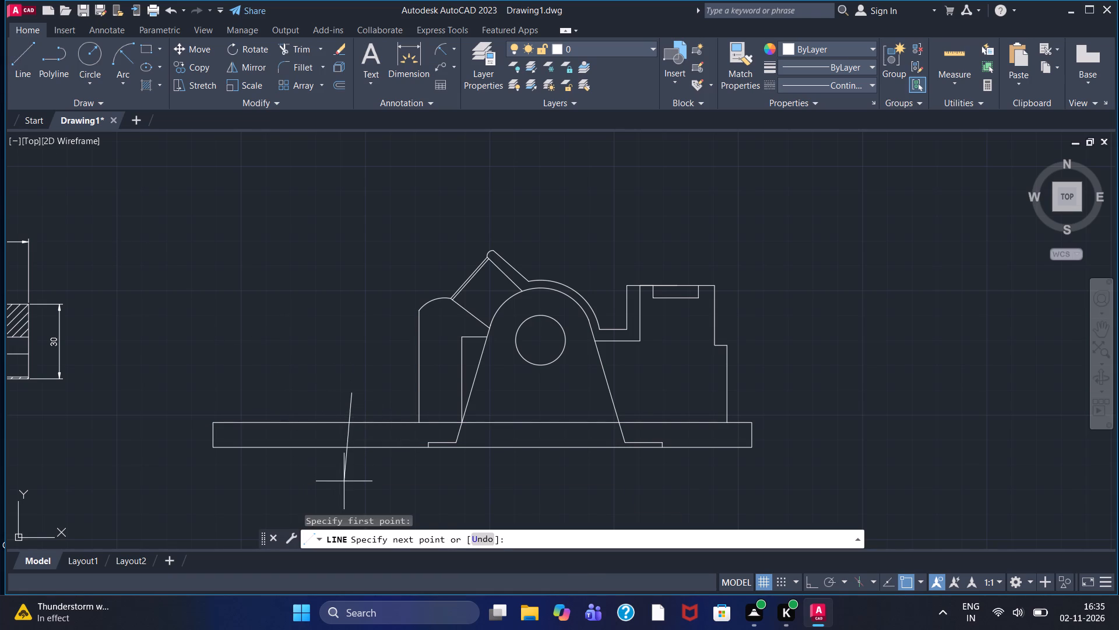
{"action": "key", "text": "F8"}
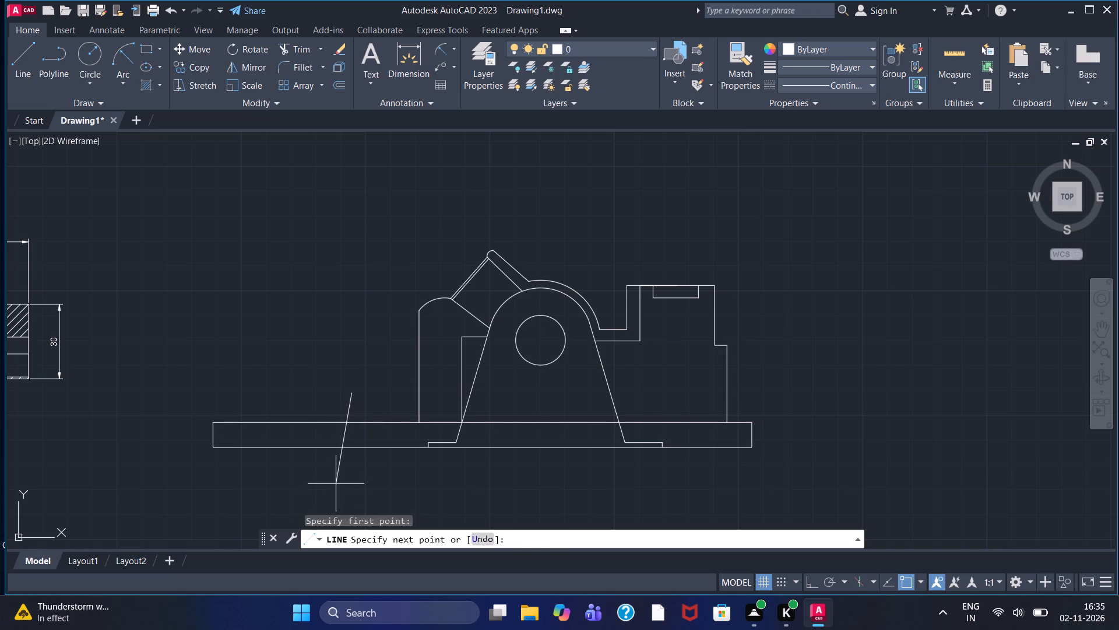
{"action": "left_click", "coordinate": [336, 484]}
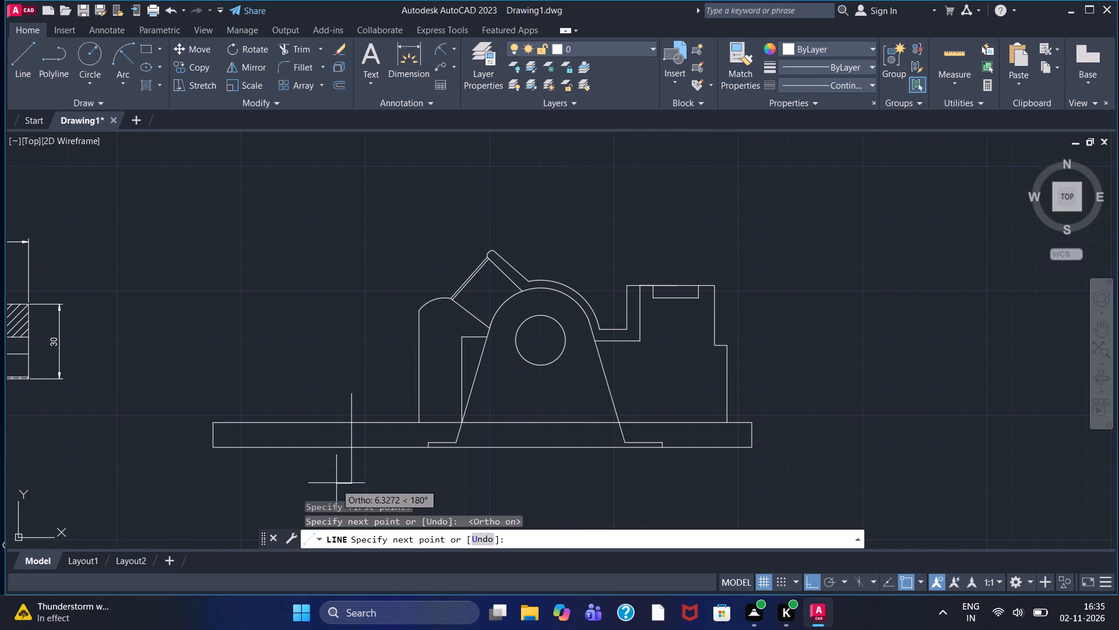
{"action": "right_click", "coordinate": [360, 479]}
{"action": "left_click", "coordinate": [402, 318]}
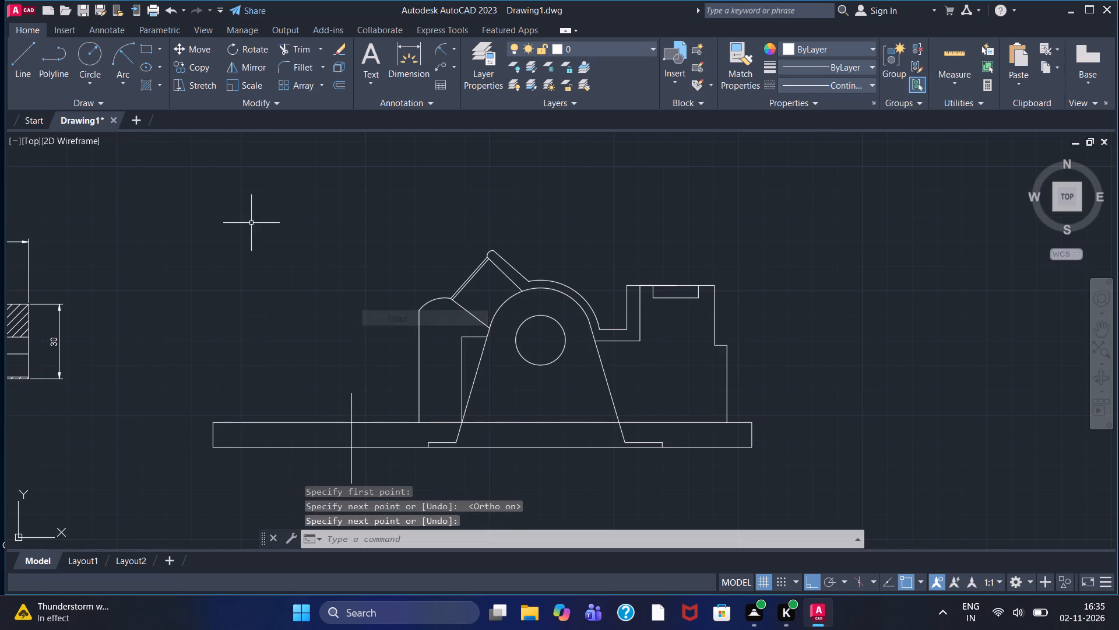
Trim away the base portion left of the new vertical line, plus the line's ends above and below the base.
{"action": "left_click", "coordinate": [298, 45]}
{"action": "left_click_drag", "start_coordinate": [279, 414], "coordinate": [283, 475]}
{"action": "left_click", "coordinate": [210, 440]}
{"action": "left_click", "coordinate": [219, 428]}
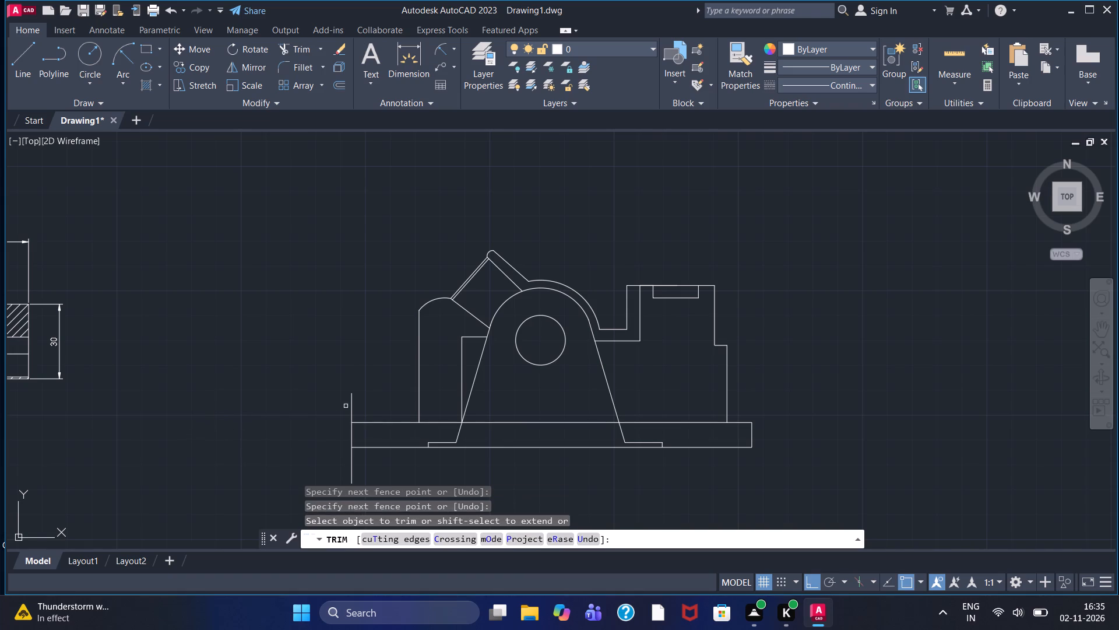
{"action": "left_click_drag", "start_coordinate": [346, 406], "coordinate": [358, 407]}
{"action": "left_click", "coordinate": [359, 405]}
{"action": "left_click", "coordinate": [318, 426]}
{"action": "left_click_drag", "start_coordinate": [338, 473], "coordinate": [364, 475]}
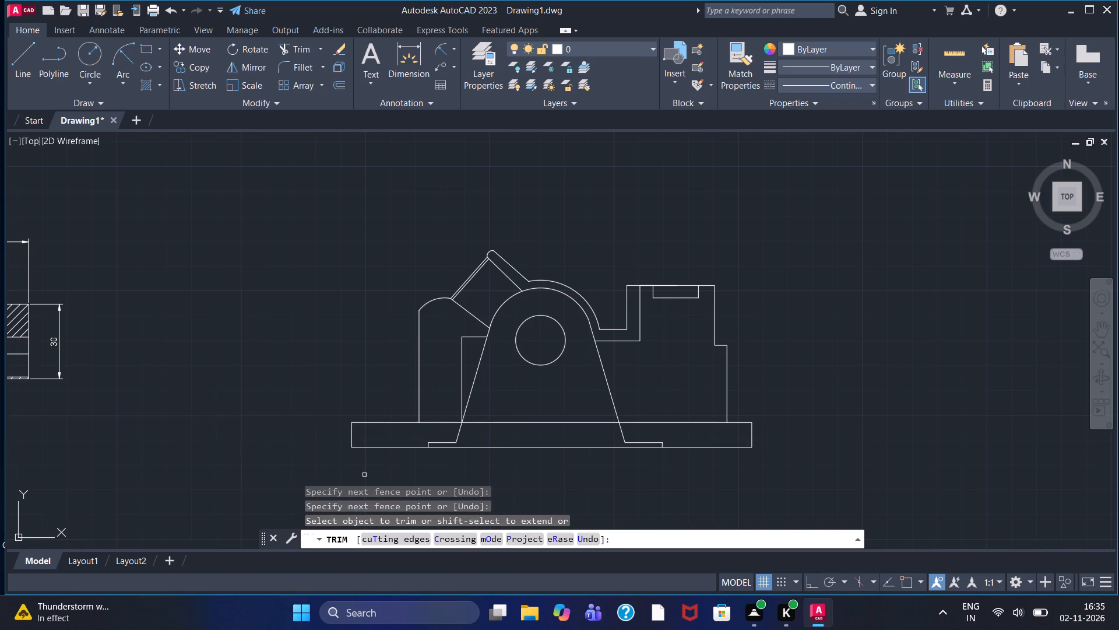
{"action": "key", "text": "Escape"}
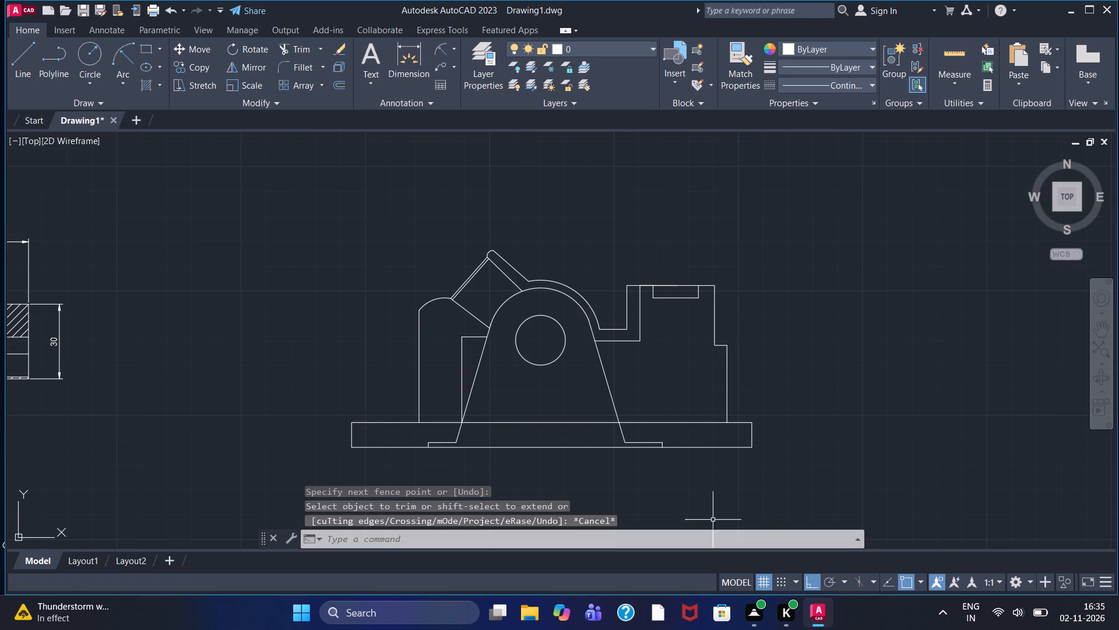
Trim the base's top edge between the arc-topped upright's left side and the inner vertical line beside the tapered support.
{"action": "middle_click_drag", "start_coordinate": [544, 394], "coordinate": [524, 348]}
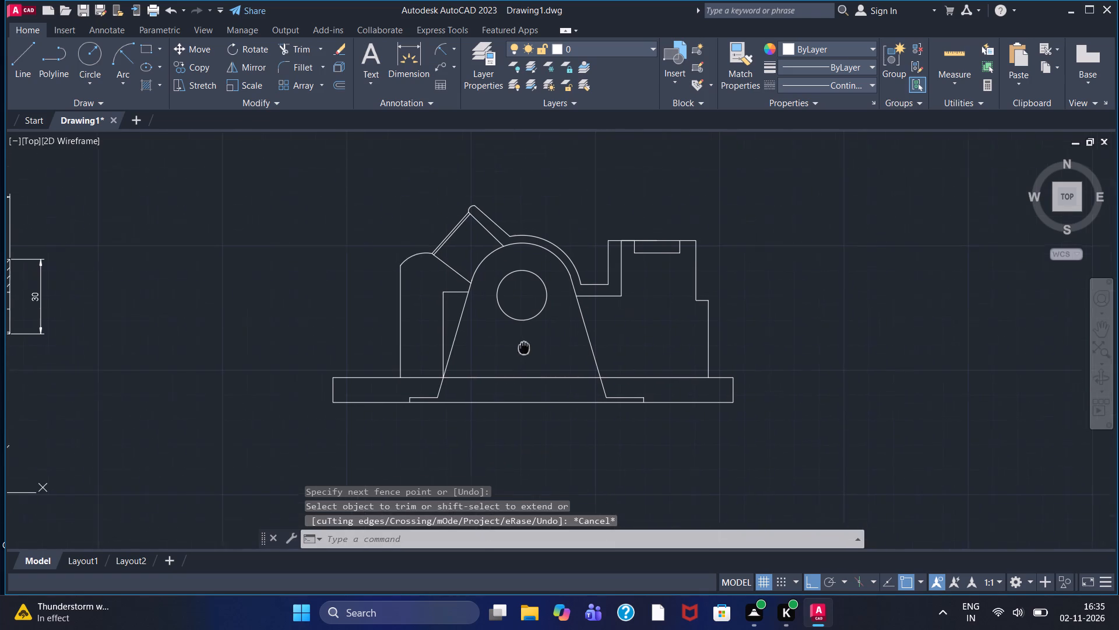
{"action": "middle_click_drag", "start_coordinate": [524, 348], "coordinate": [517, 339]}
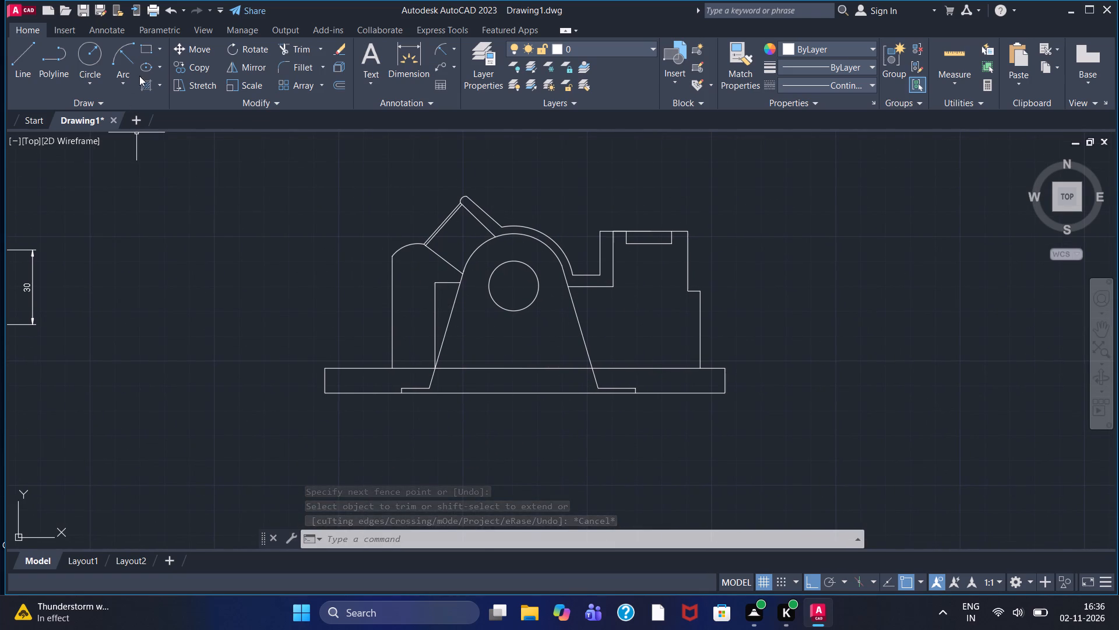
{"action": "left_click", "coordinate": [142, 80]}
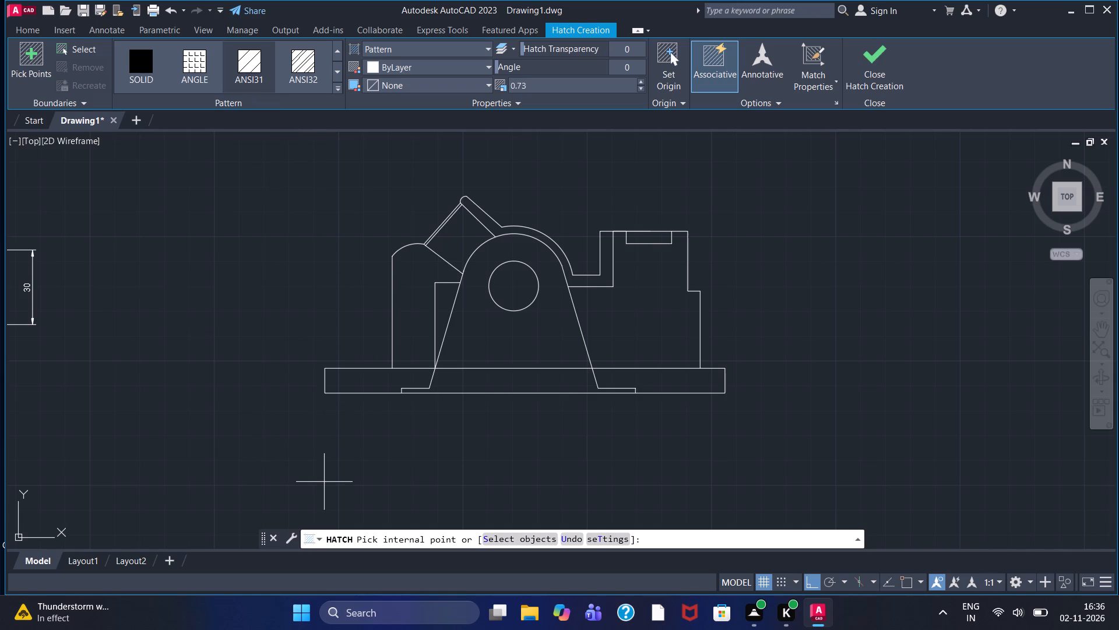
{"action": "key", "text": "Escape"}
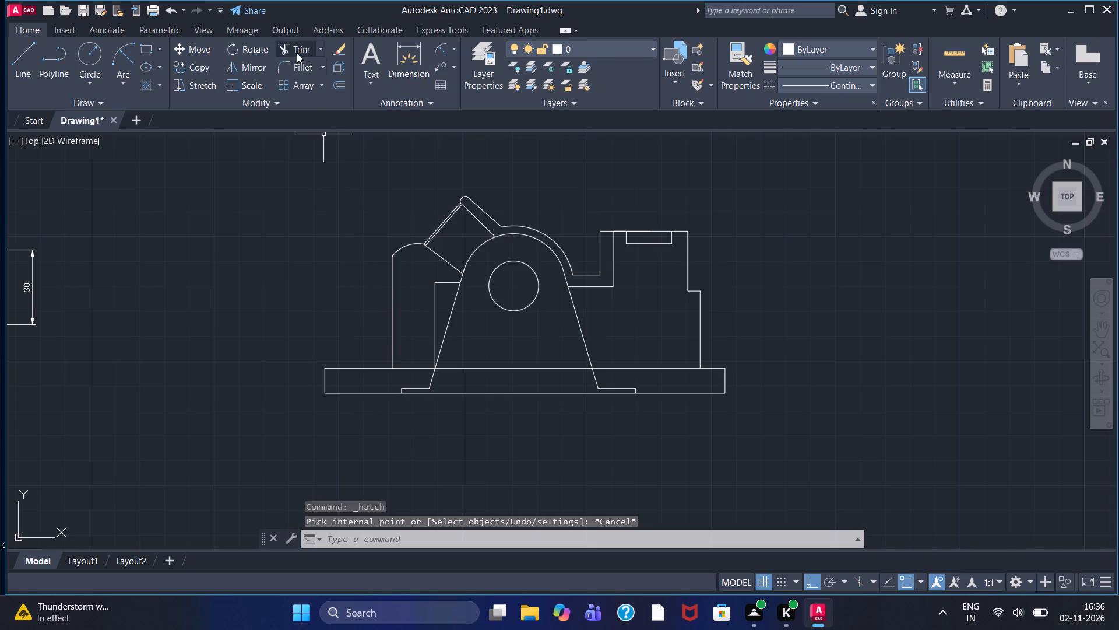
{"action": "left_click", "coordinate": [297, 51]}
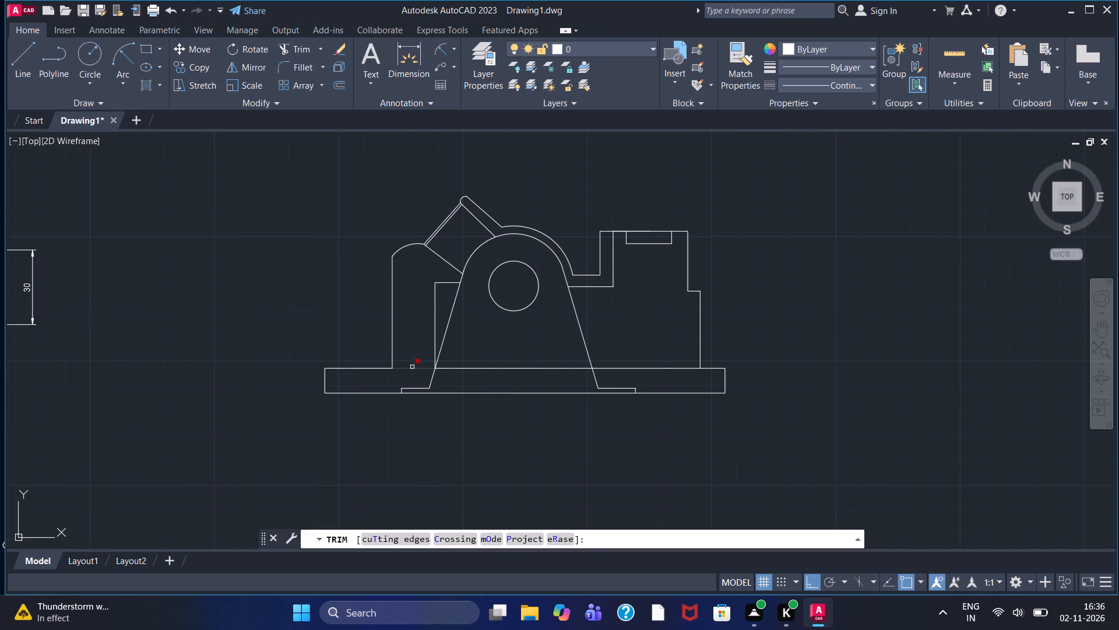
{"action": "left_click", "coordinate": [412, 367]}
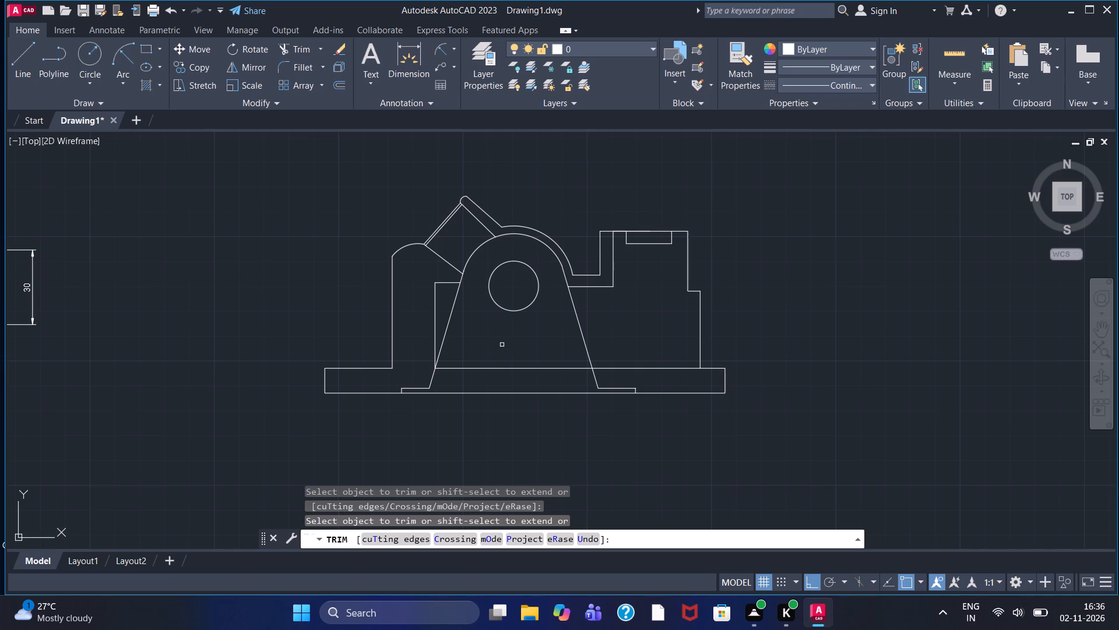
Draw connected lines from the base's bottom edge up into the stepped block, 5 left, 5 down, and left into the tapered support.
{"action": "left_click_drag", "start_coordinate": [16, 69], "coordinate": [20, 83]}
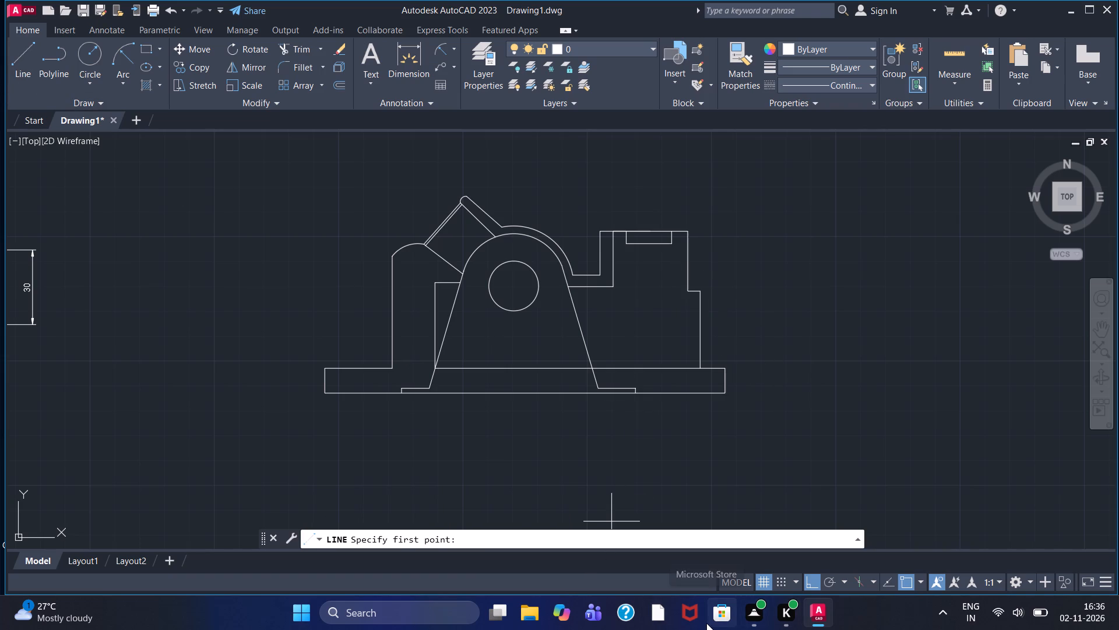
{"action": "left_click", "coordinate": [677, 391]}
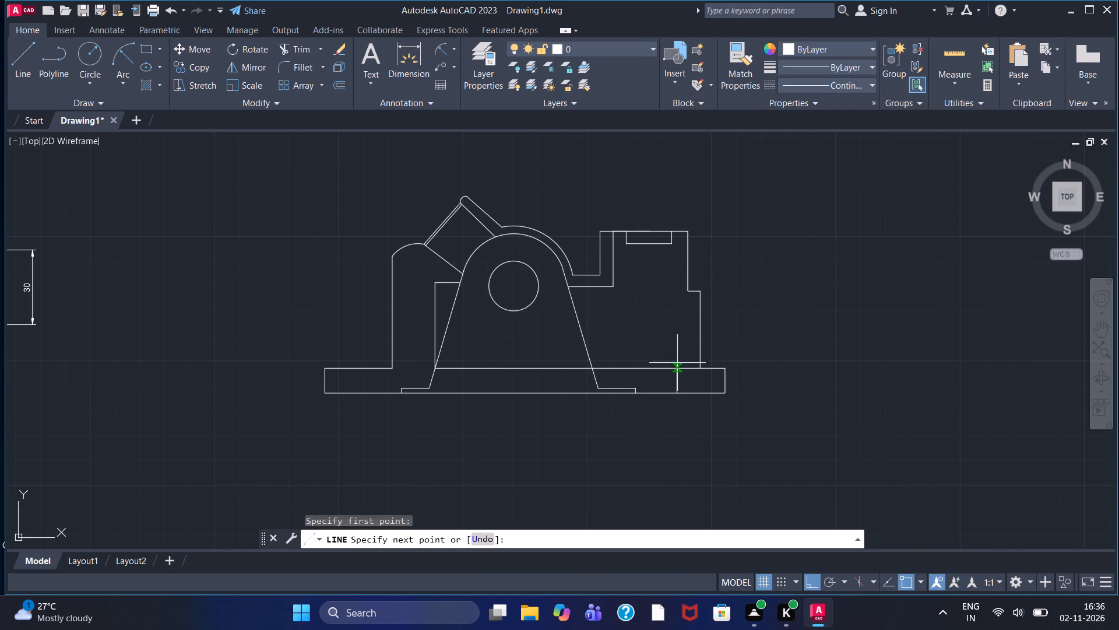
{"action": "double_click", "coordinate": [677, 299]}
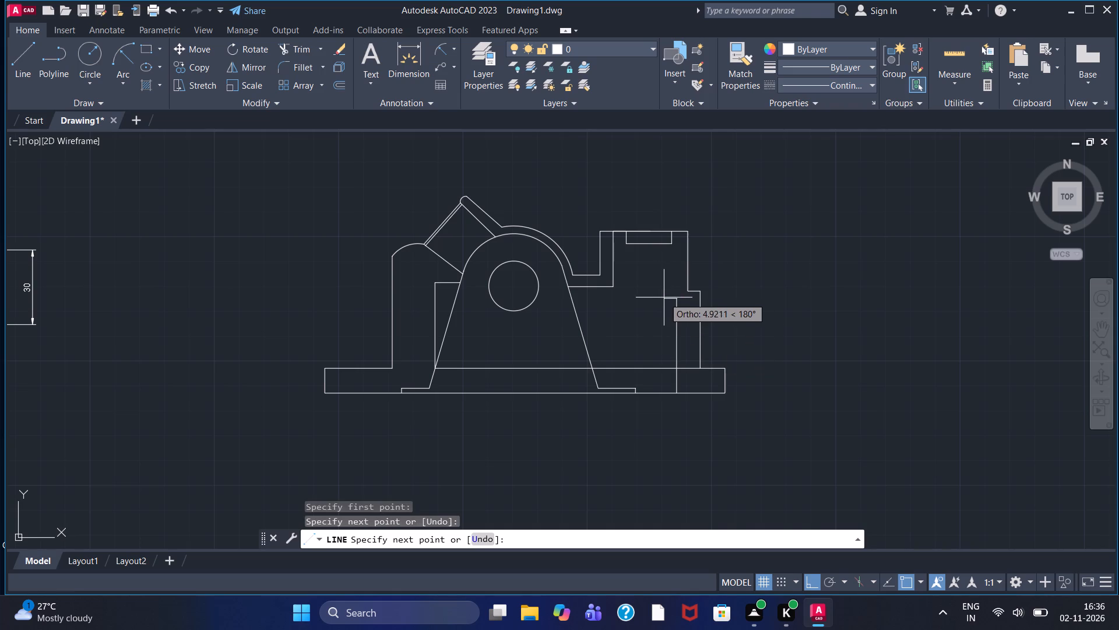
{"action": "key", "text": "5"}
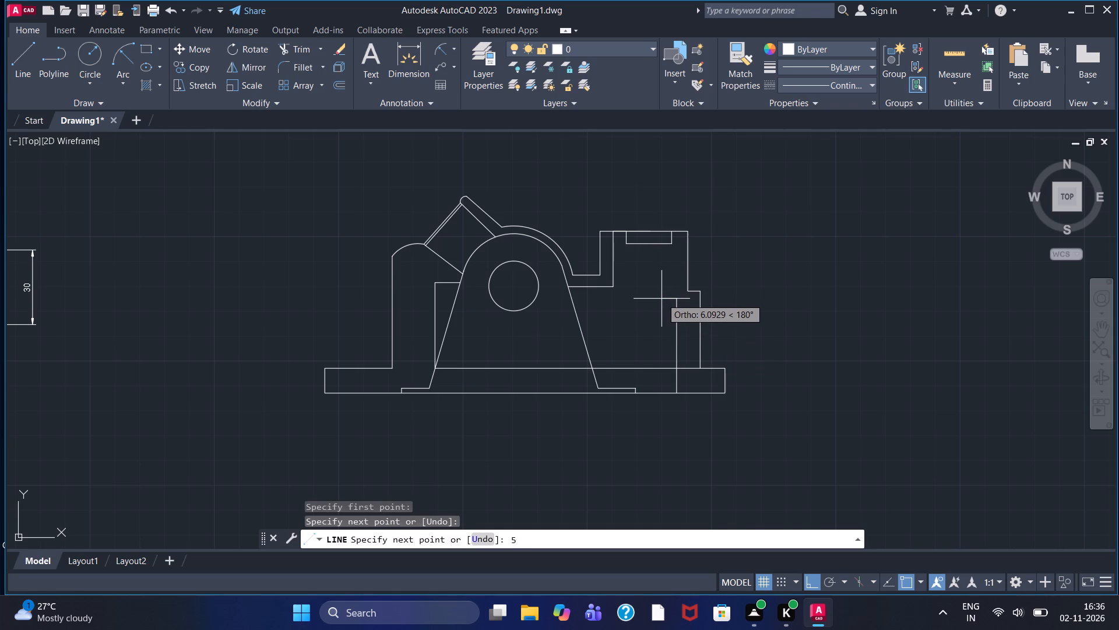
{"action": "key", "text": "Return"}
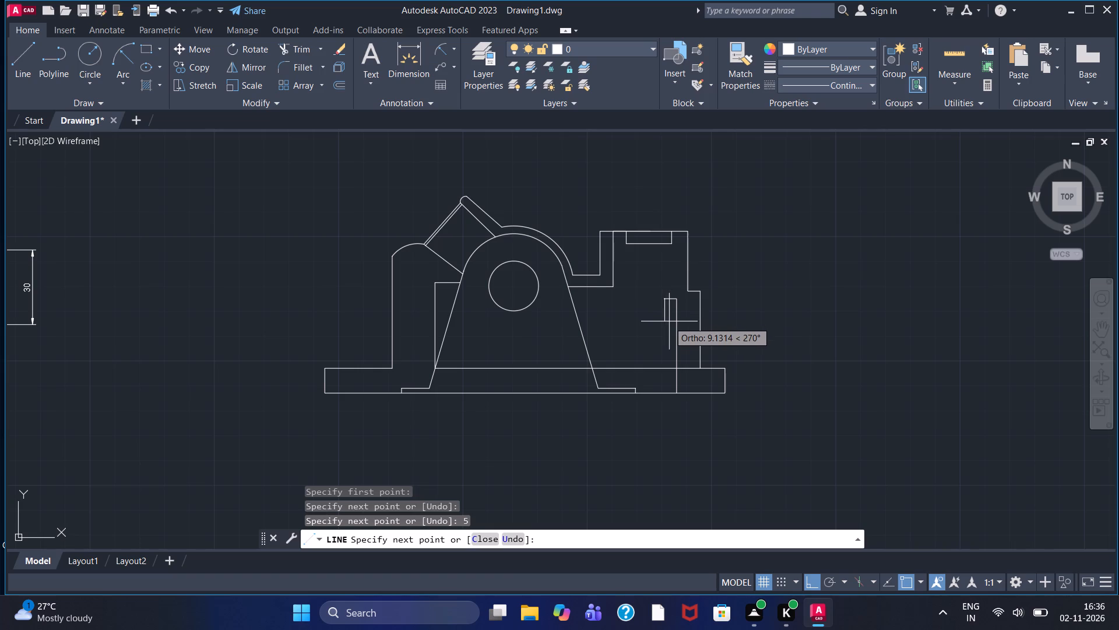
{"action": "key", "text": "5"}
{"action": "key", "text": "Return"}
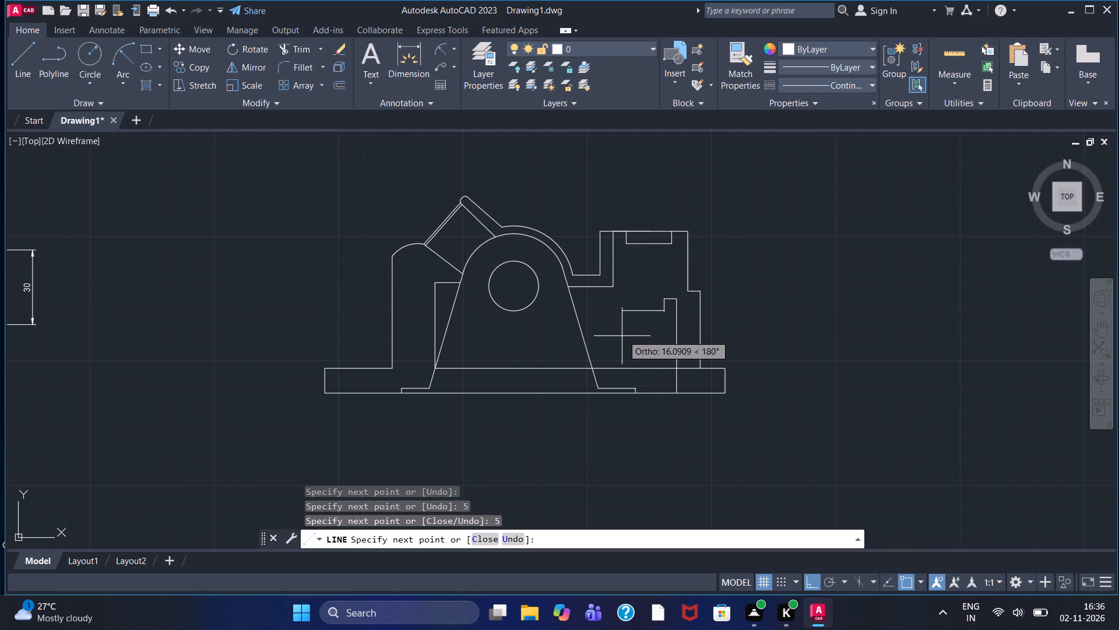
{"action": "left_click", "coordinate": [565, 312]}
{"action": "right_click", "coordinate": [565, 312]}
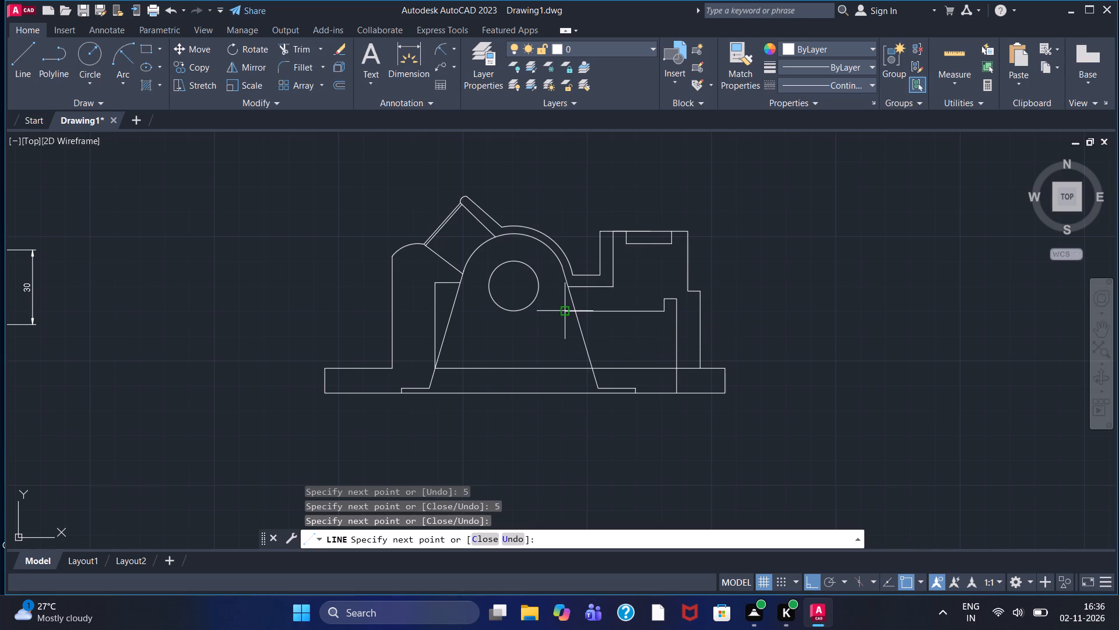
{"action": "left_click", "coordinate": [590, 321]}
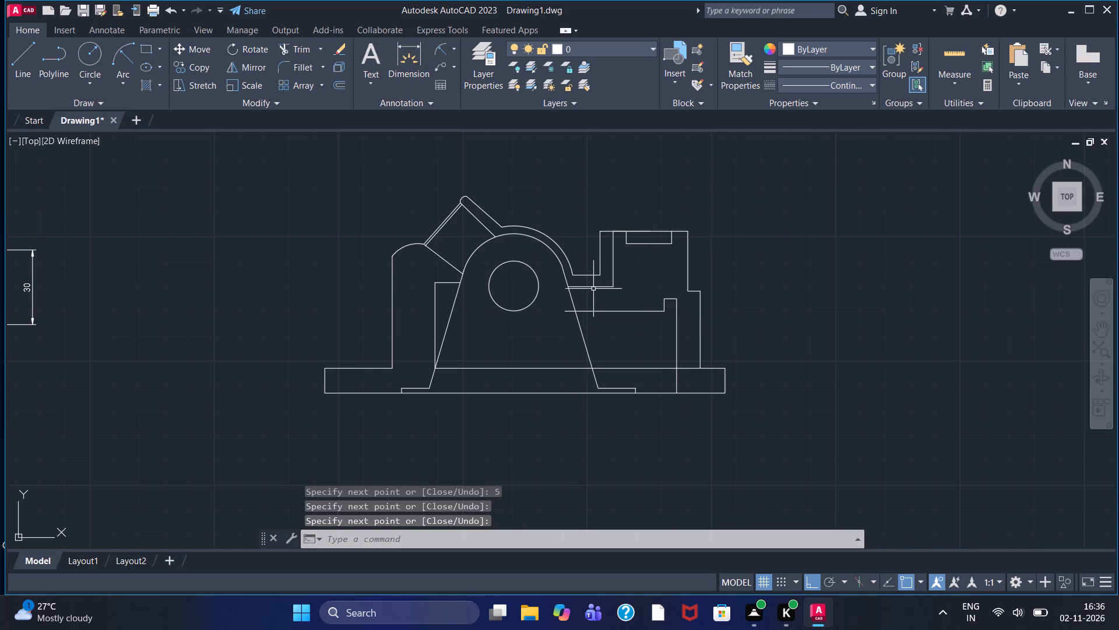
Erase the short horizontal line joining the tapered support to the stepped block's inner vertical line.
{"action": "left_click", "coordinate": [597, 286]}
{"action": "right_click", "coordinate": [597, 286]}
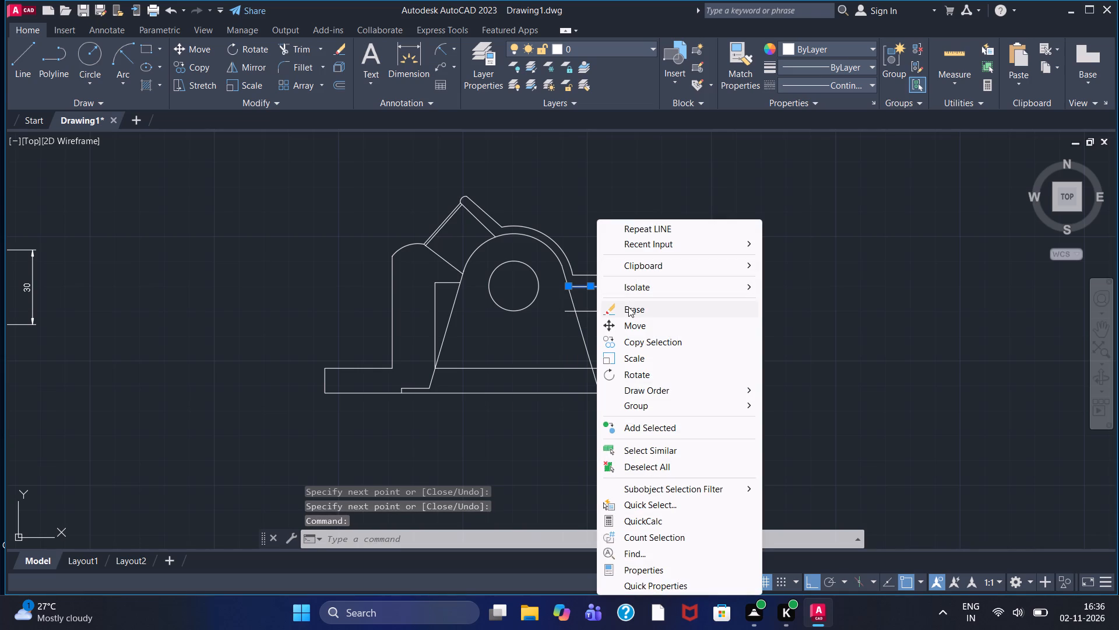
{"action": "left_click", "coordinate": [628, 307]}
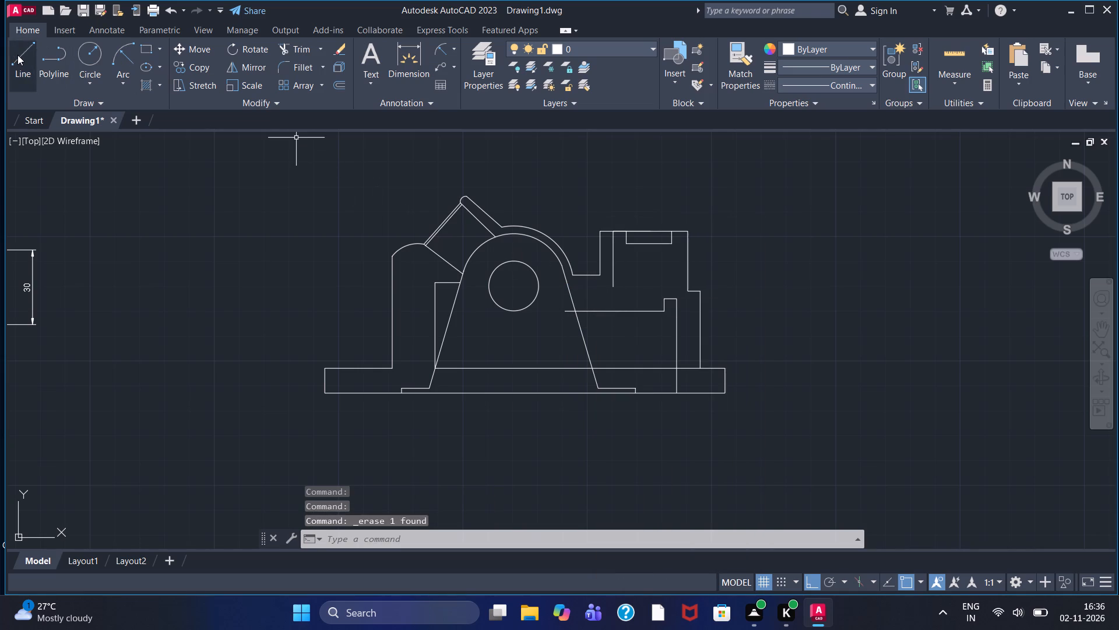
Extend the block's inner vertical with a line about 5.6 units down, continuing horizontally left into the tapered support.
{"action": "left_click", "coordinate": [21, 54]}
{"action": "scroll", "coordinate": [653, 328], "scroll_direction": "up", "scroll_amount": 1}
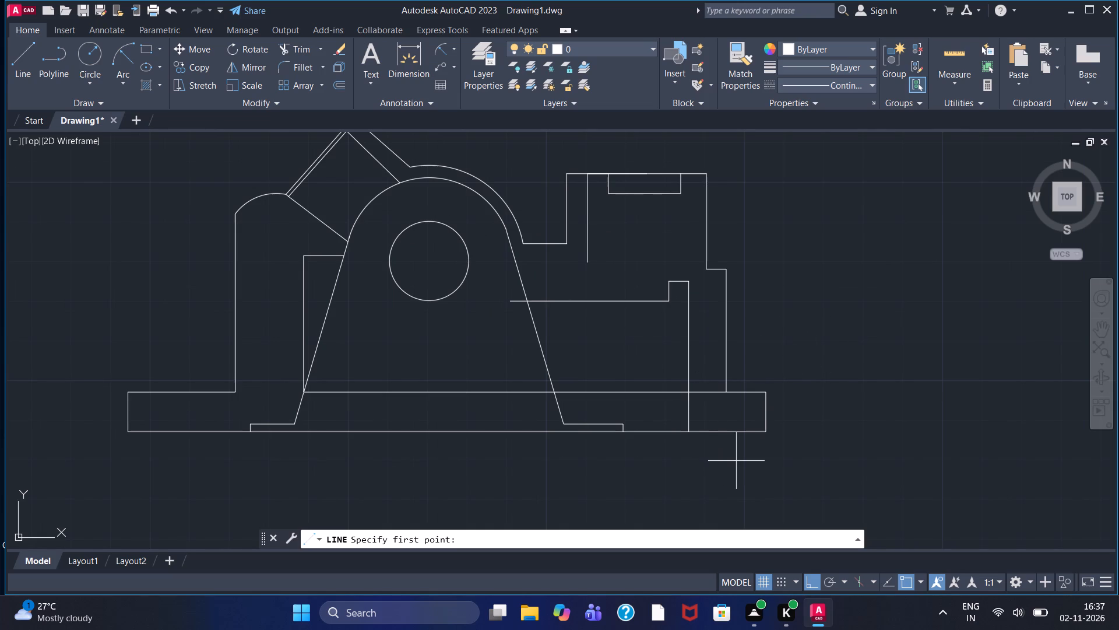
{"action": "left_click", "coordinate": [591, 258]}
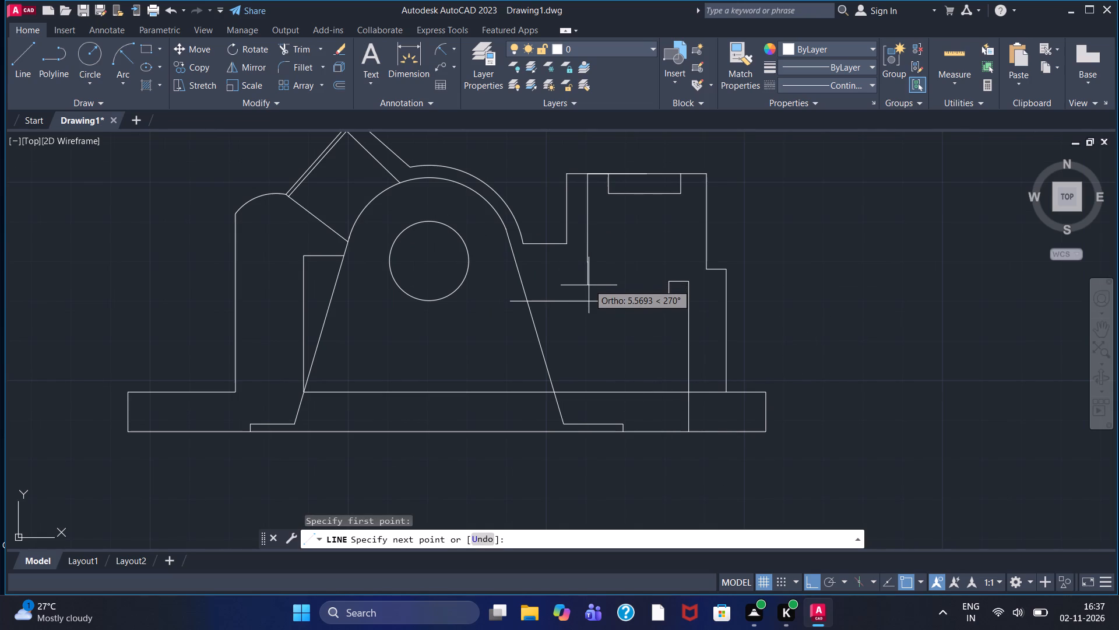
{"action": "left_click", "coordinate": [589, 285]}
{"action": "left_click", "coordinate": [489, 279]}
{"action": "right_click", "coordinate": [489, 279]}
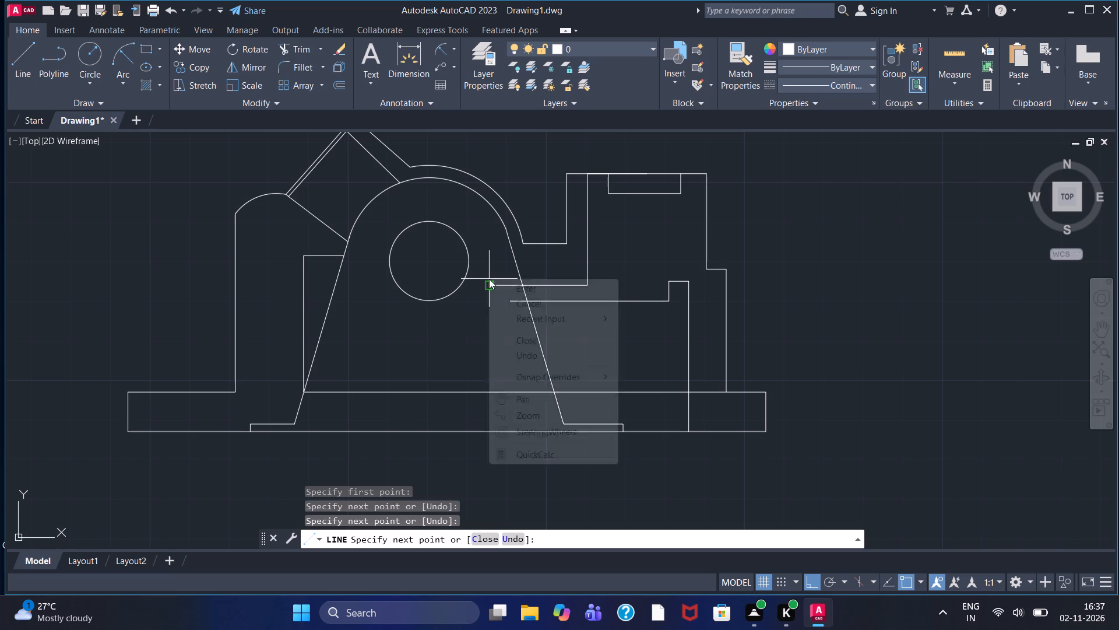
{"action": "left_click", "coordinate": [515, 283]}
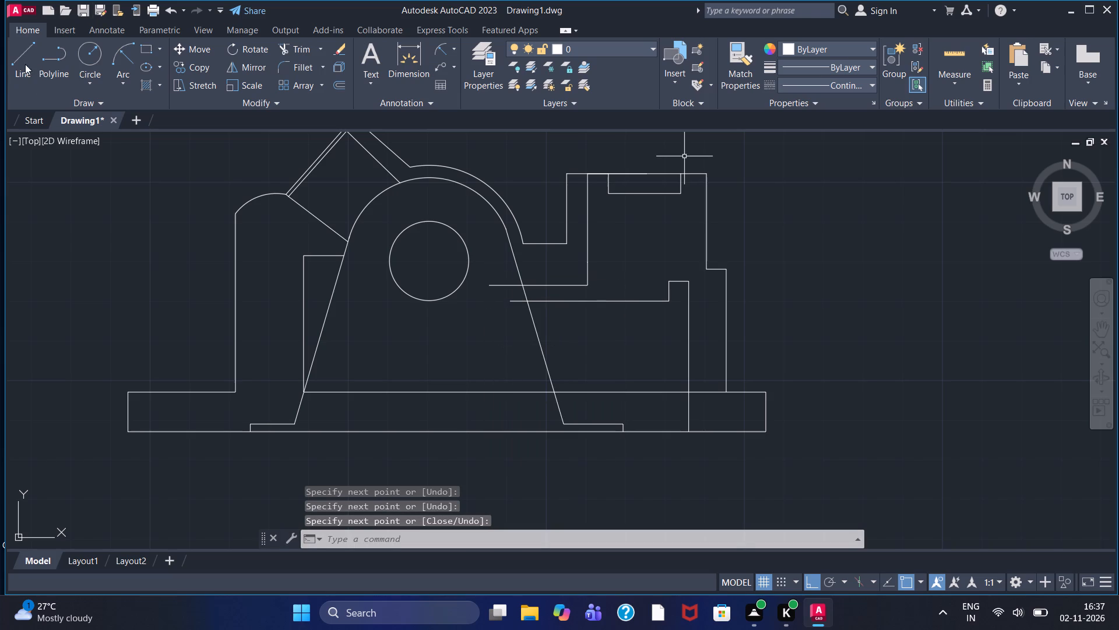
Draw a 10-unit-wide slot outline from the stepped block's top recess down to just above the horizontal cavity line and back up.
{"action": "left_click_drag", "start_coordinate": [25, 64], "coordinate": [34, 66]}
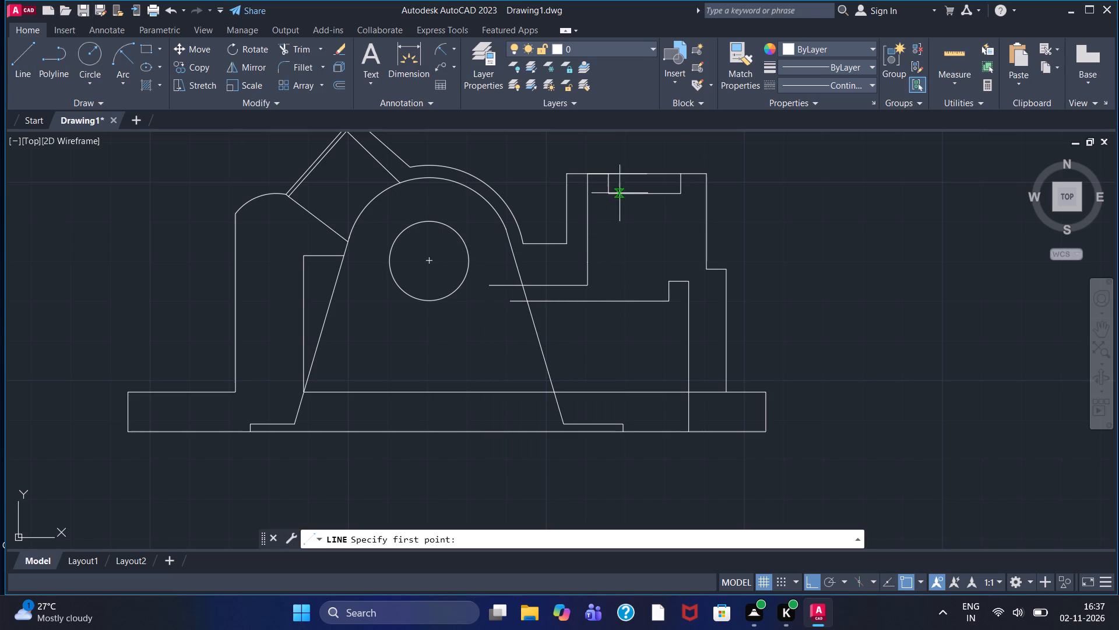
{"action": "left_click", "coordinate": [618, 194]}
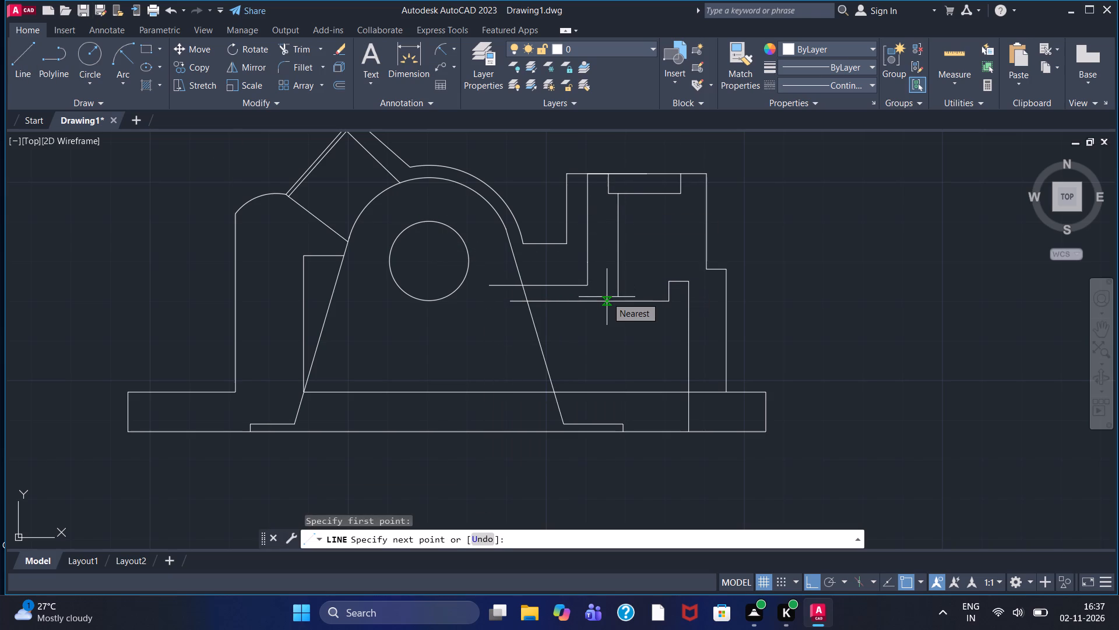
{"action": "left_click", "coordinate": [608, 297]}
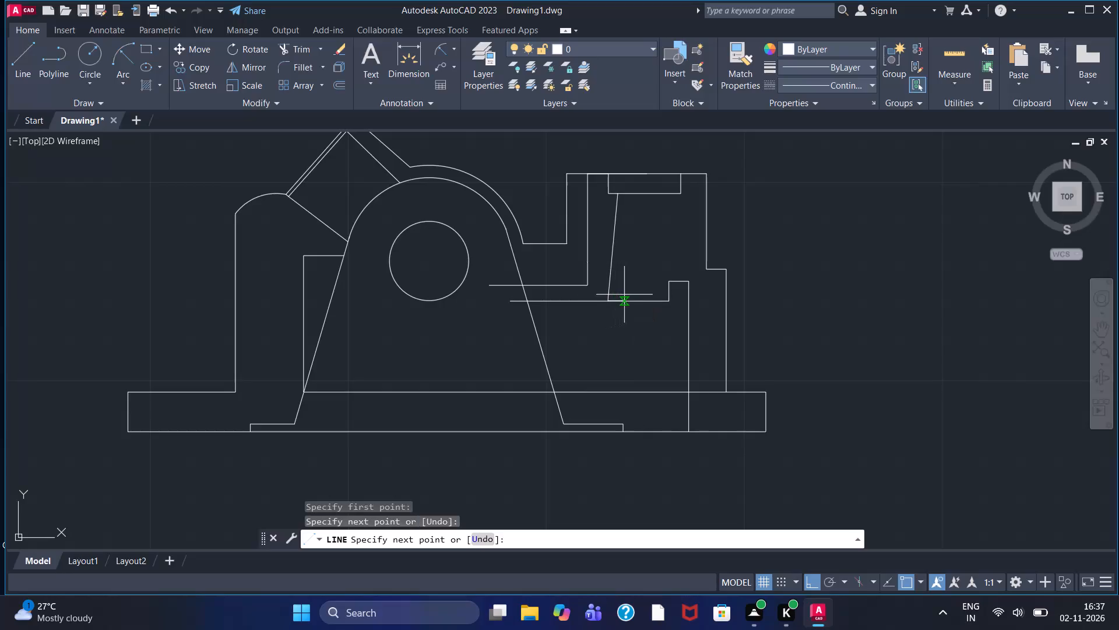
{"action": "key", "text": "ctrl+z"}
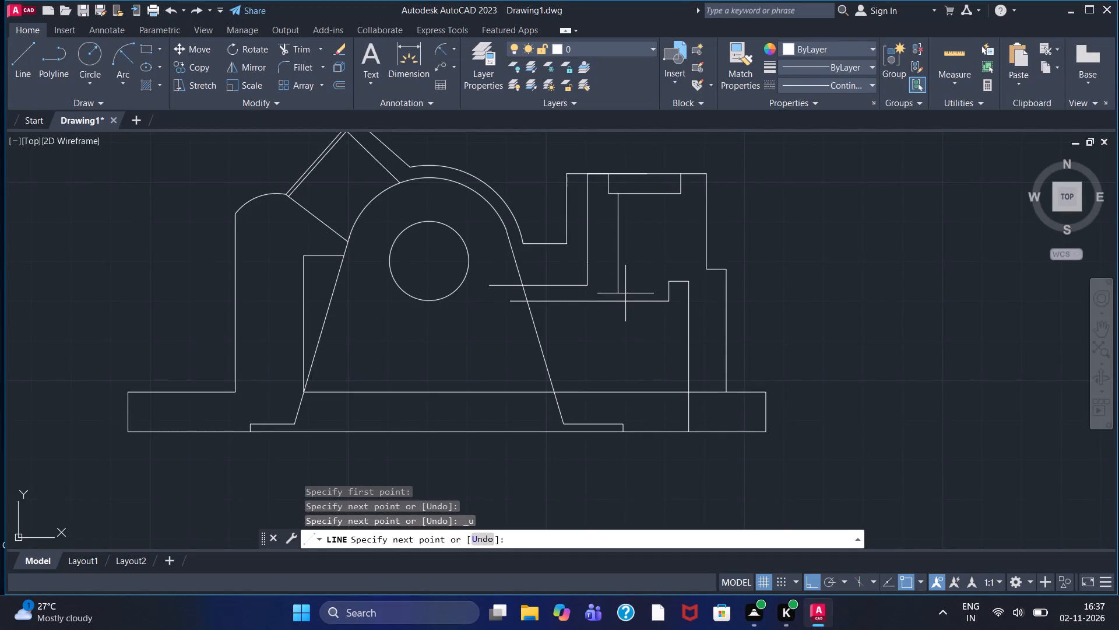
{"action": "scroll", "coordinate": [625, 293], "scroll_direction": "up", "scroll_amount": 2}
{"action": "left_click", "coordinate": [618, 297]}
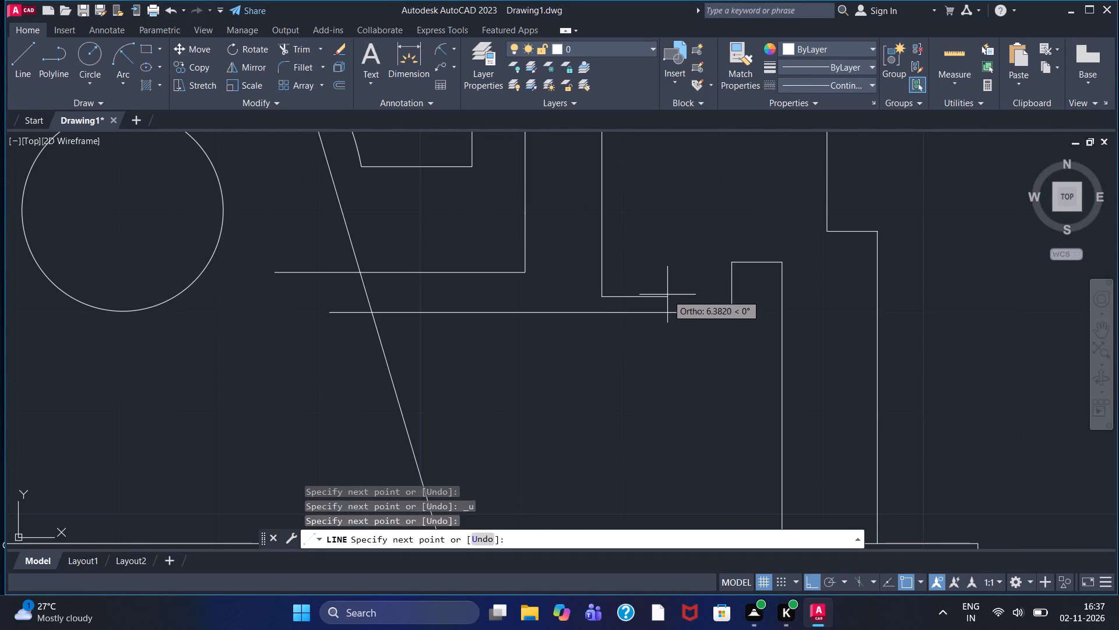
{"action": "type", "text": "10"}
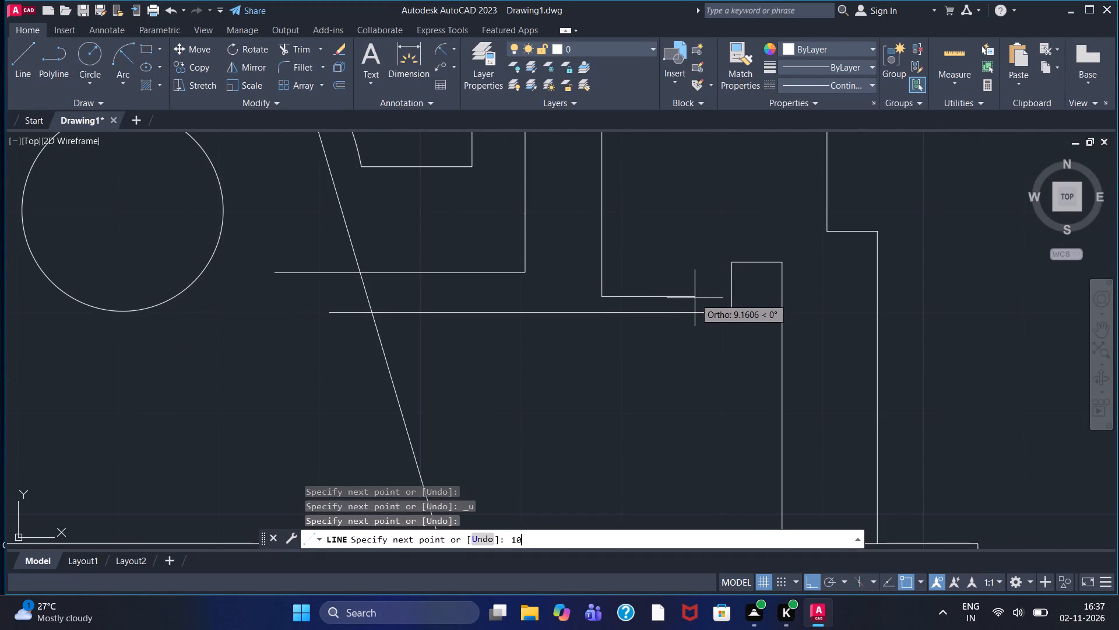
{"action": "key", "text": "Return"}
{"action": "middle_click_drag", "start_coordinate": [706, 184], "coordinate": [706, 335]}
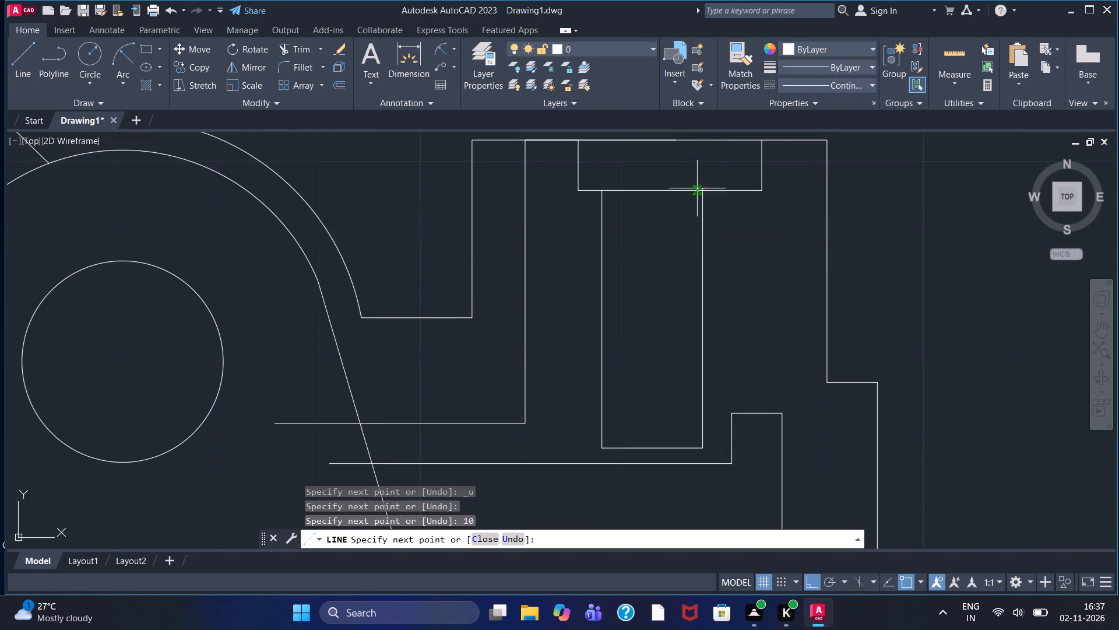
{"action": "left_click", "coordinate": [699, 173]}
{"action": "right_click", "coordinate": [699, 173]}
{"action": "left_click", "coordinate": [712, 180]}
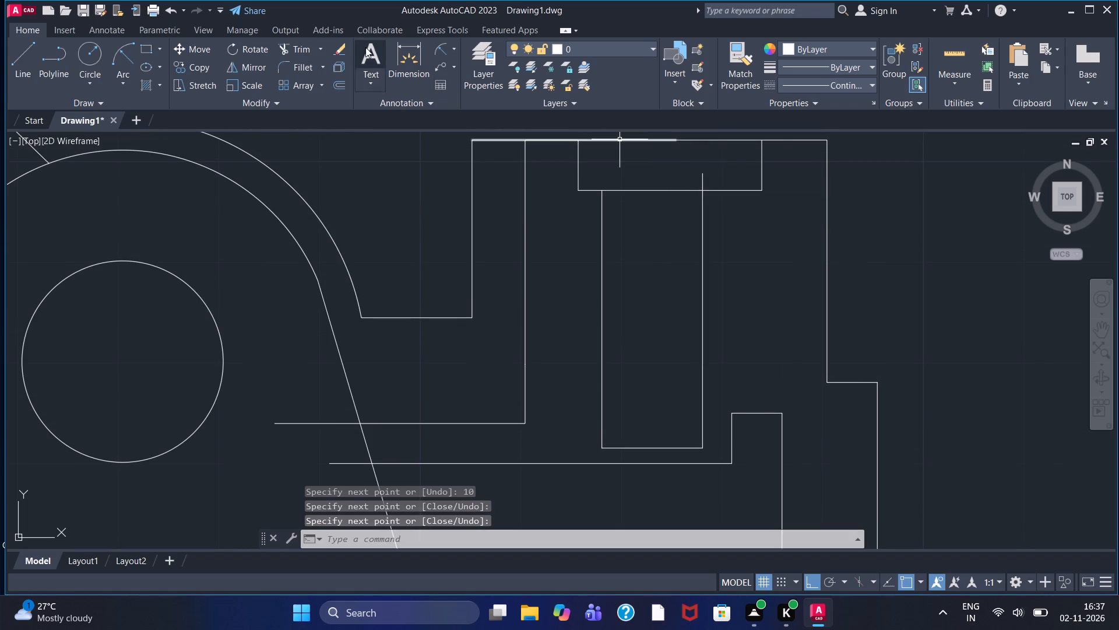
Trim the slot side's overshoot inside the top recess and the two horizontal line ends extending into the tapered support.
{"action": "left_click", "coordinate": [291, 48]}
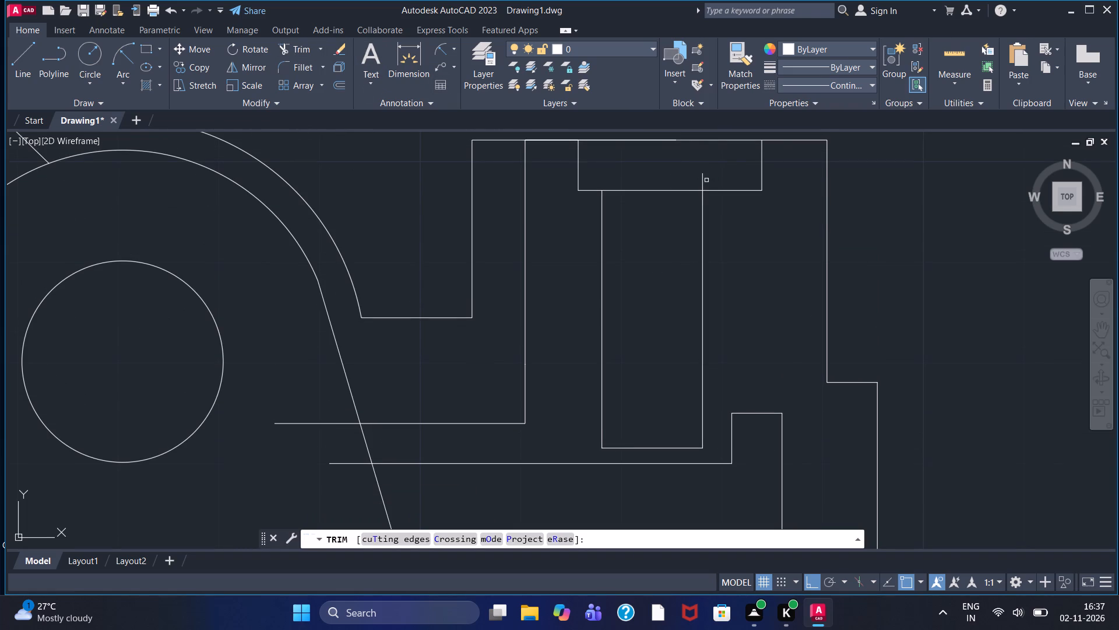
{"action": "left_click", "coordinate": [701, 177]}
{"action": "scroll", "coordinate": [504, 376], "scroll_direction": "down", "scroll_amount": 1}
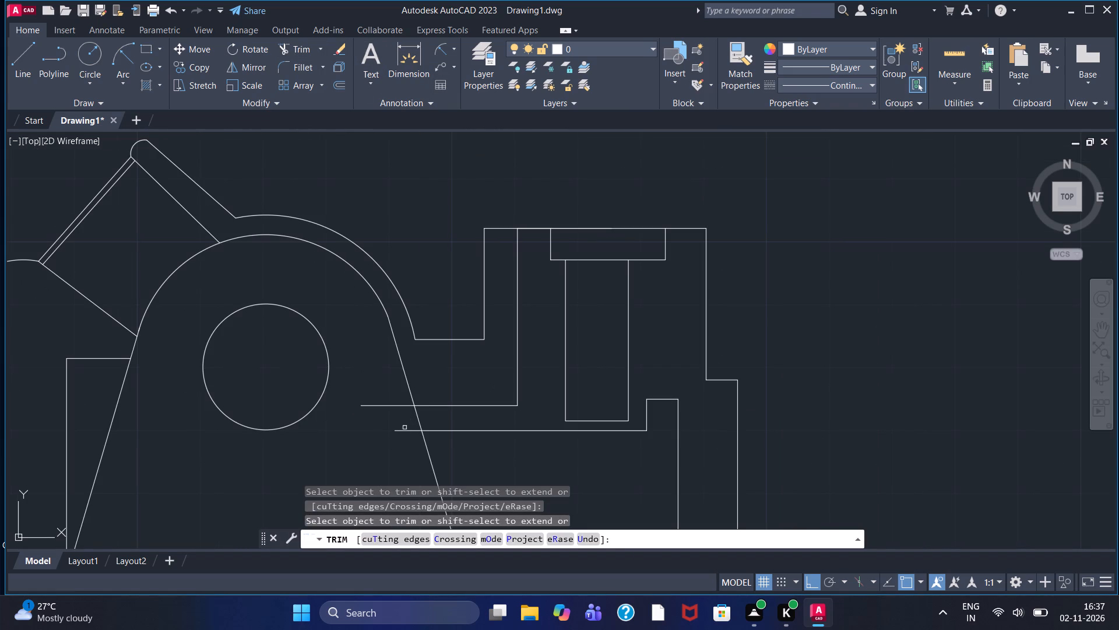
{"action": "left_click_drag", "start_coordinate": [407, 440], "coordinate": [395, 384]}
{"action": "scroll", "coordinate": [395, 383], "scroll_direction": "down", "scroll_amount": 1}
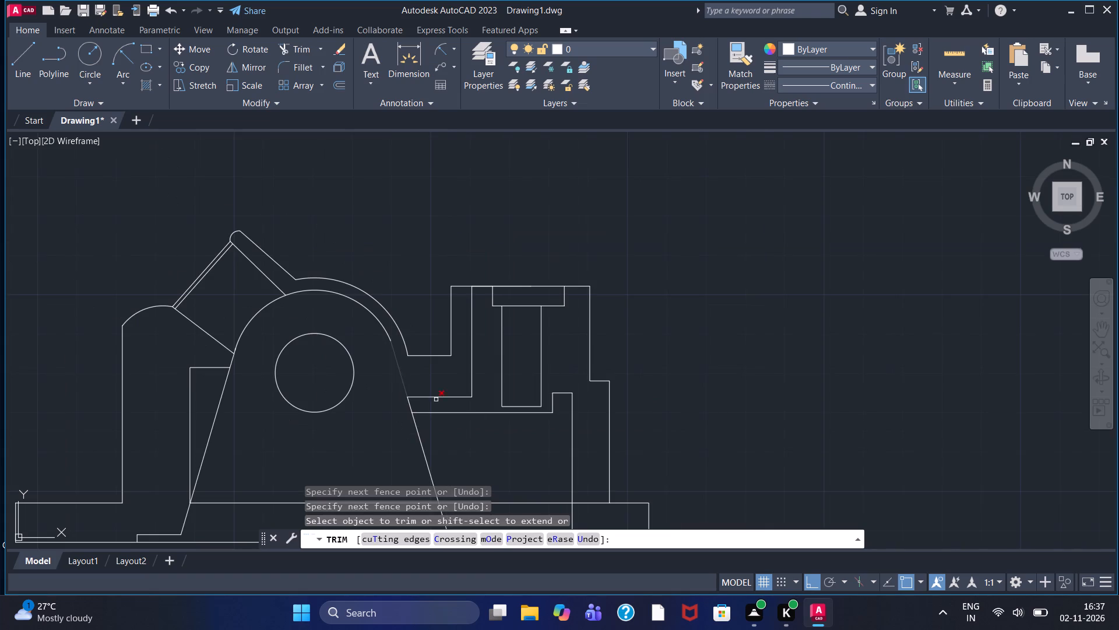
{"action": "key", "text": "Escape"}
Trim the base's top edge across the tapered support, the open cavity and the stepped block's outer wall.
{"action": "scroll", "coordinate": [537, 464], "scroll_direction": "down", "scroll_amount": 1}
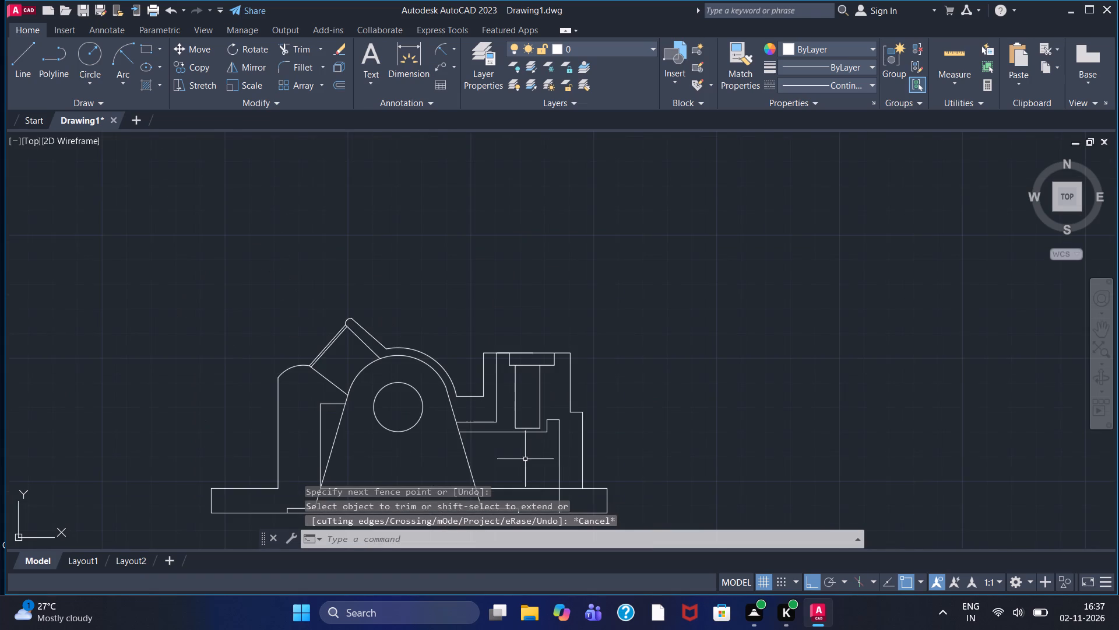
{"action": "middle_click_drag", "start_coordinate": [513, 449], "coordinate": [631, 370]}
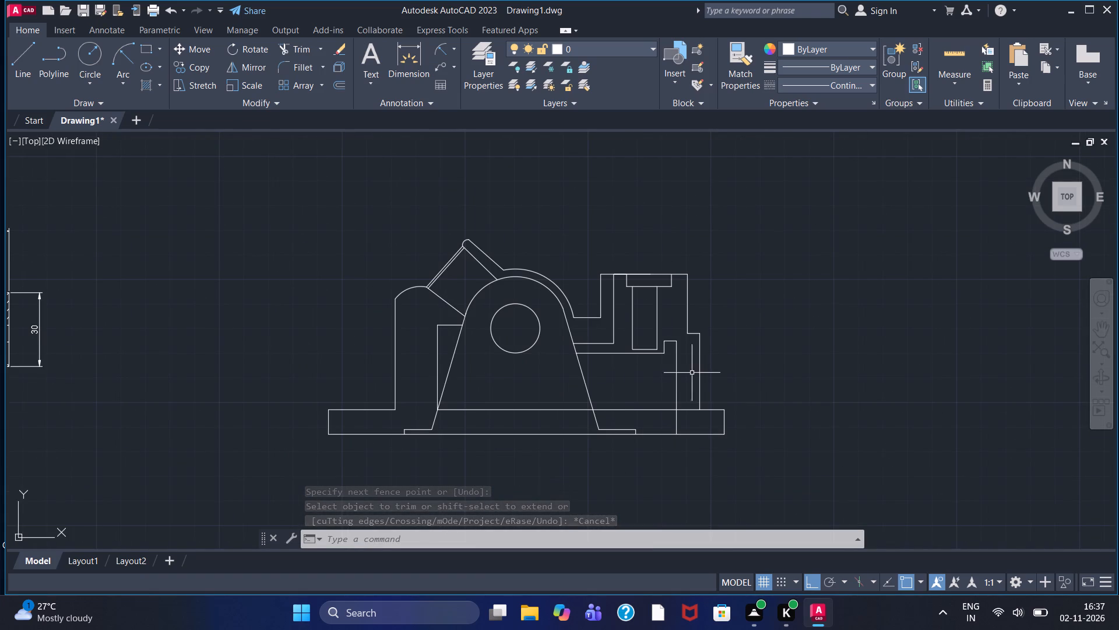
{"action": "double_click", "coordinate": [281, 39]}
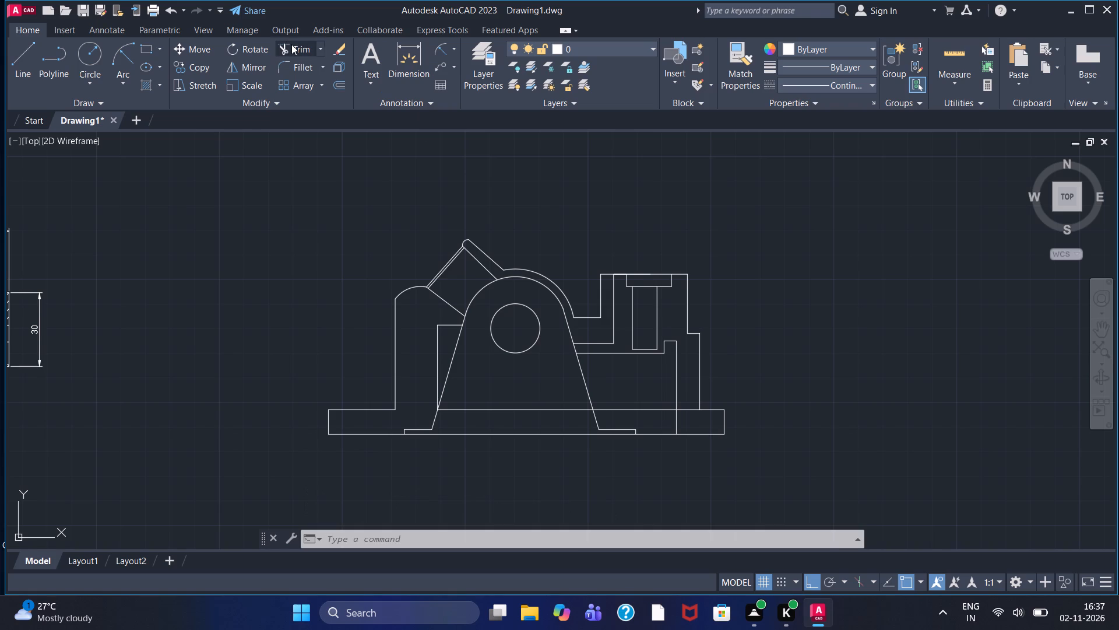
{"action": "left_click", "coordinate": [291, 44]}
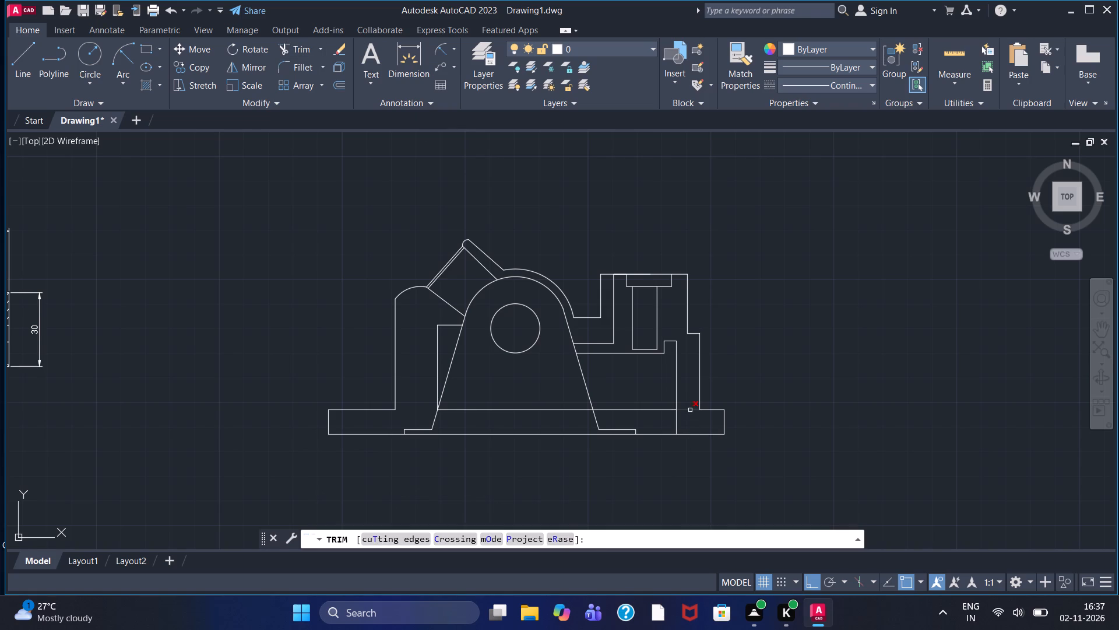
{"action": "left_click", "coordinate": [687, 411]}
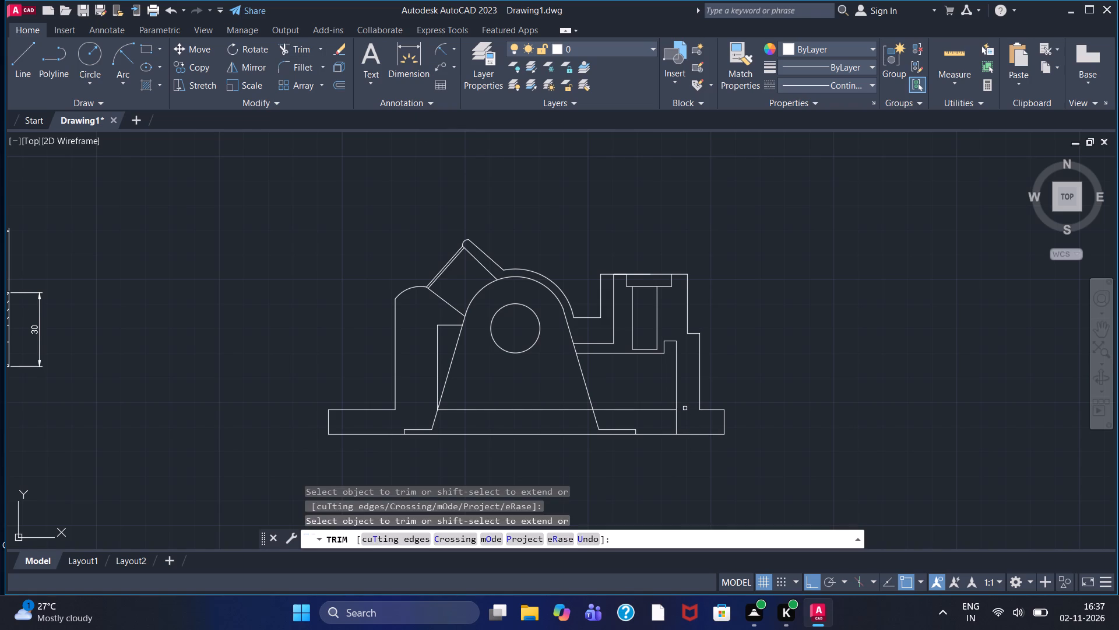
{"action": "left_click", "coordinate": [650, 409]}
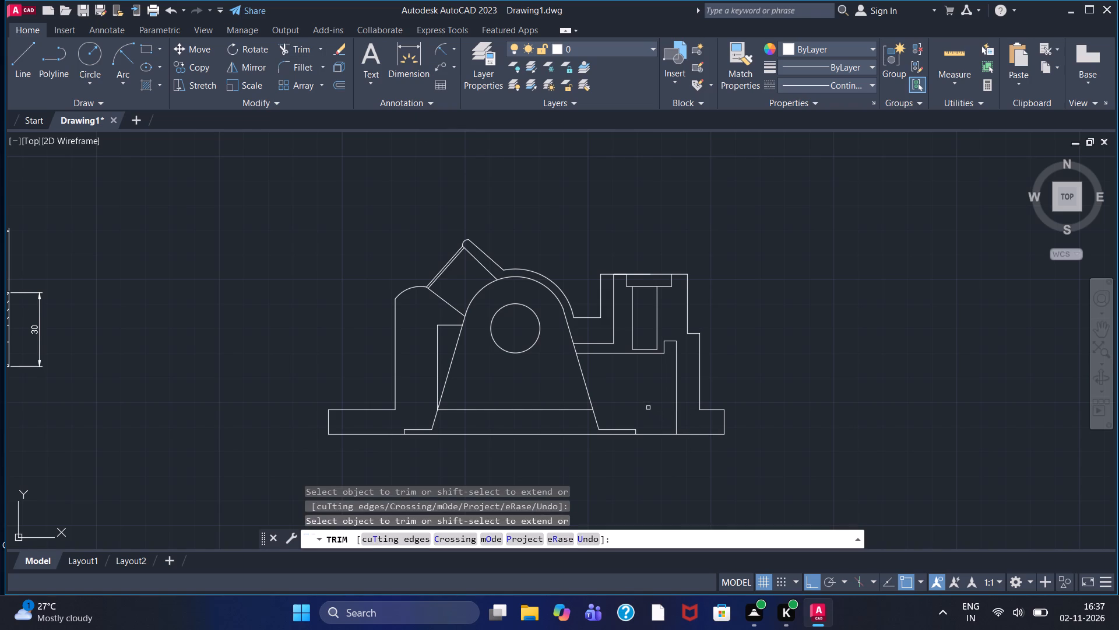
{"action": "left_click", "coordinate": [506, 407]}
{"action": "left_click", "coordinate": [504, 424]}
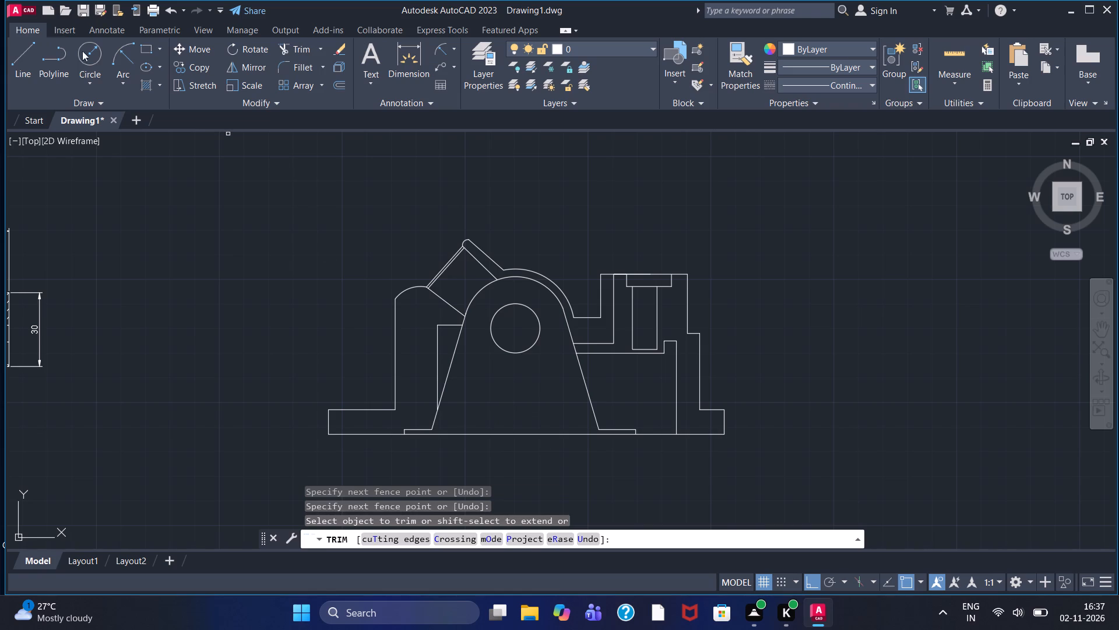
Hatch the left upright with its base, the slanted arm with the arched wall, the thin slanted strip and the stepped block's walls.
{"action": "left_click", "coordinate": [145, 81]}
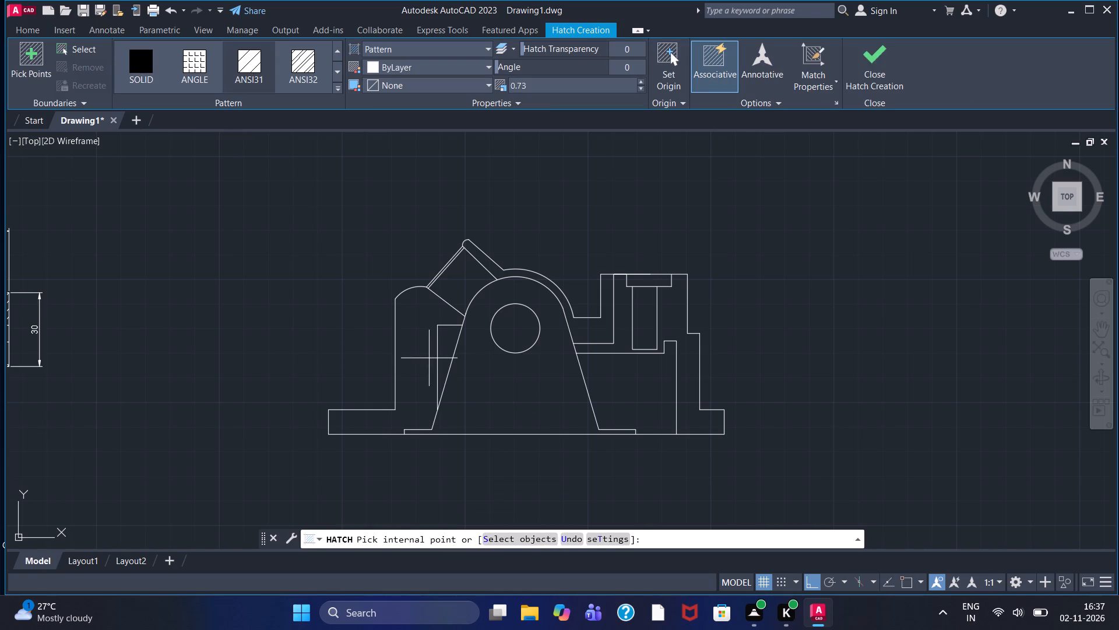
{"action": "left_click", "coordinate": [419, 356]}
{"action": "scroll", "coordinate": [462, 253], "scroll_direction": "up", "scroll_amount": 3}
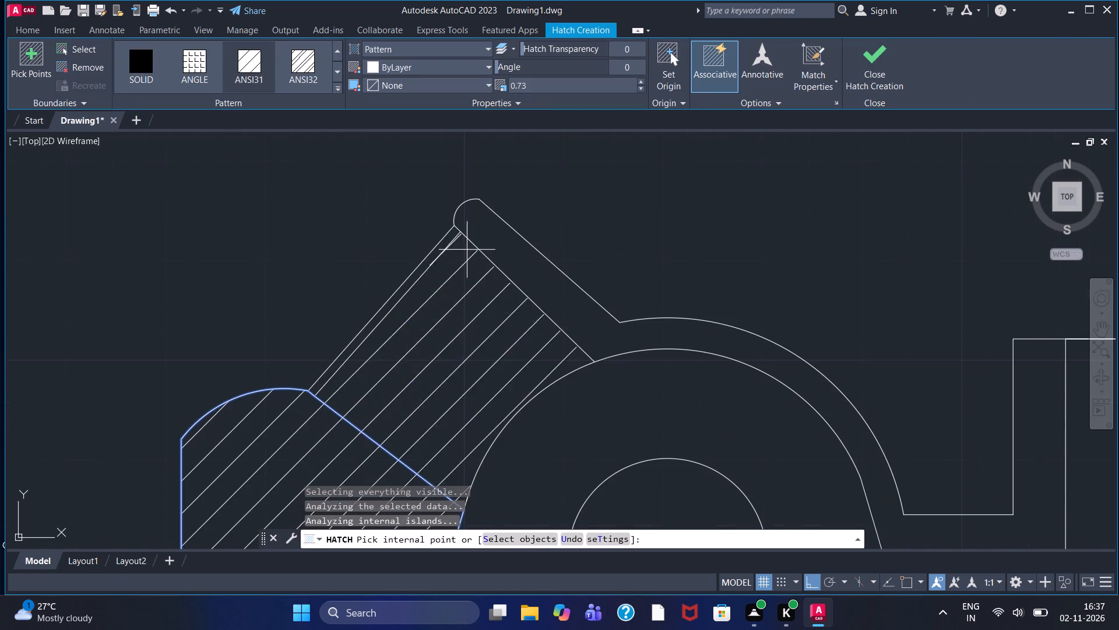
{"action": "left_click", "coordinate": [496, 242]}
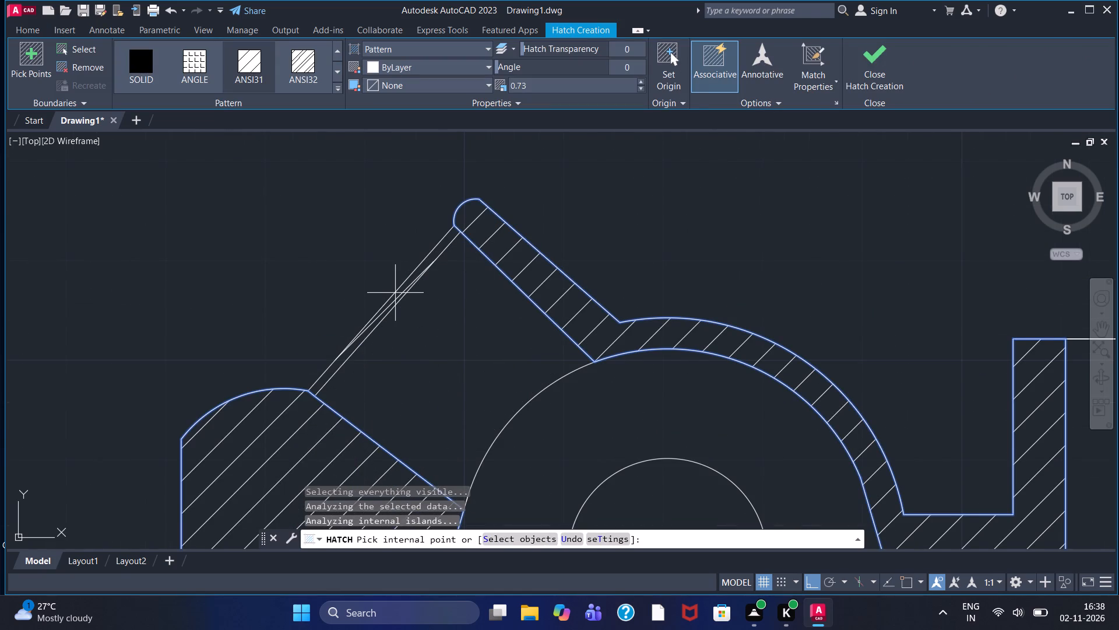
{"action": "left_click", "coordinate": [395, 293]}
{"action": "scroll", "coordinate": [888, 394], "scroll_direction": "down", "scroll_amount": 2}
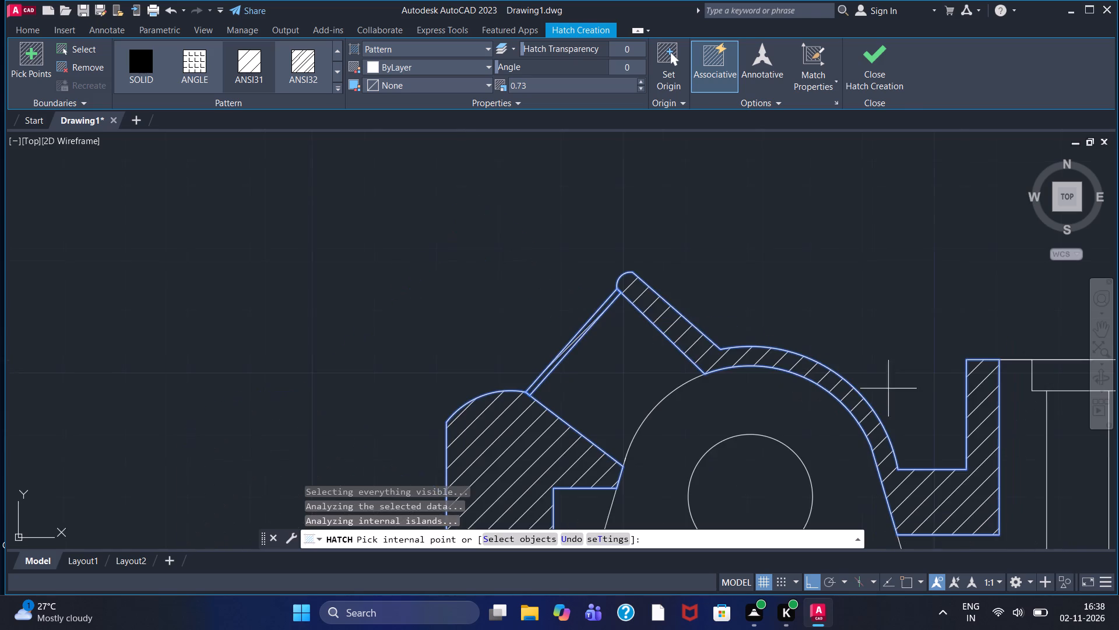
{"action": "scroll", "coordinate": [891, 377], "scroll_direction": "down", "scroll_amount": 1}
{"action": "middle_click_drag", "start_coordinate": [896, 349], "coordinate": [774, 285]}
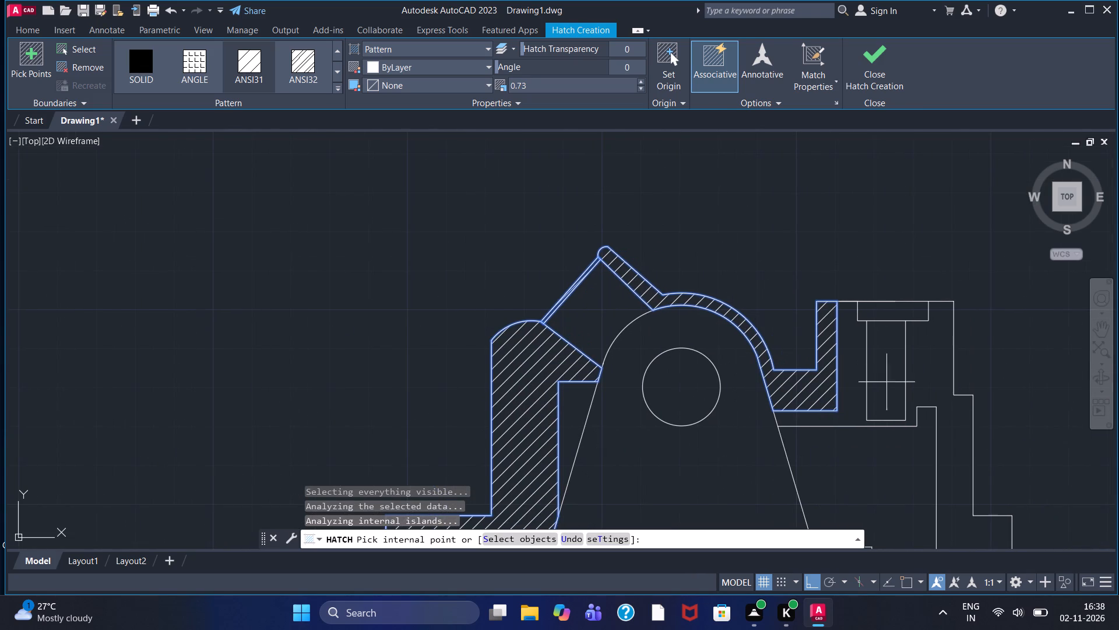
{"action": "left_click", "coordinate": [935, 367]}
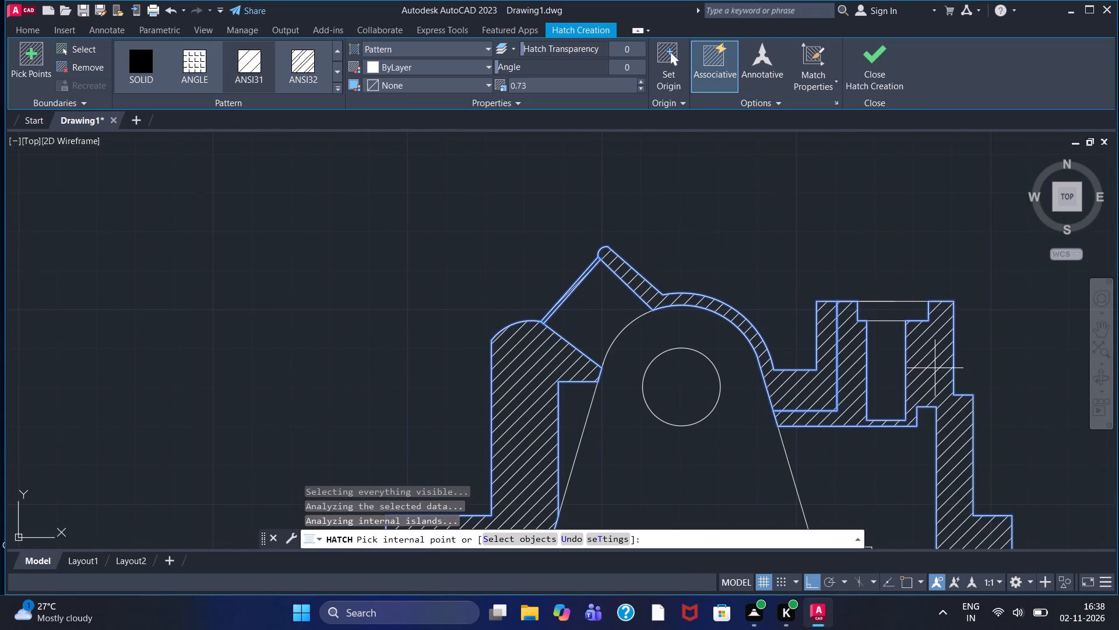
Set the hatch pattern scale to 0.68 and finish the hatch.
{"action": "scroll", "coordinate": [935, 368], "scroll_direction": "down", "scroll_amount": 1}
{"action": "middle_click_drag", "start_coordinate": [935, 359], "coordinate": [926, 316]}
{"action": "scroll", "coordinate": [926, 316], "scroll_direction": "down", "scroll_amount": 1}
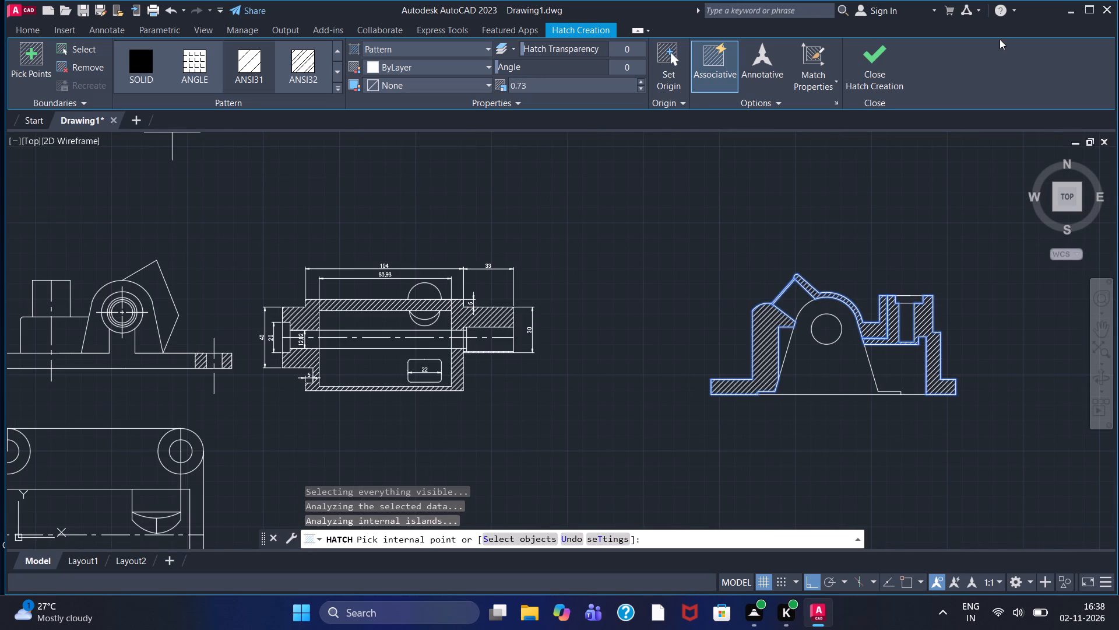
{"action": "triple_click", "coordinate": [641, 86]}
{"action": "double_click", "coordinate": [641, 86]}
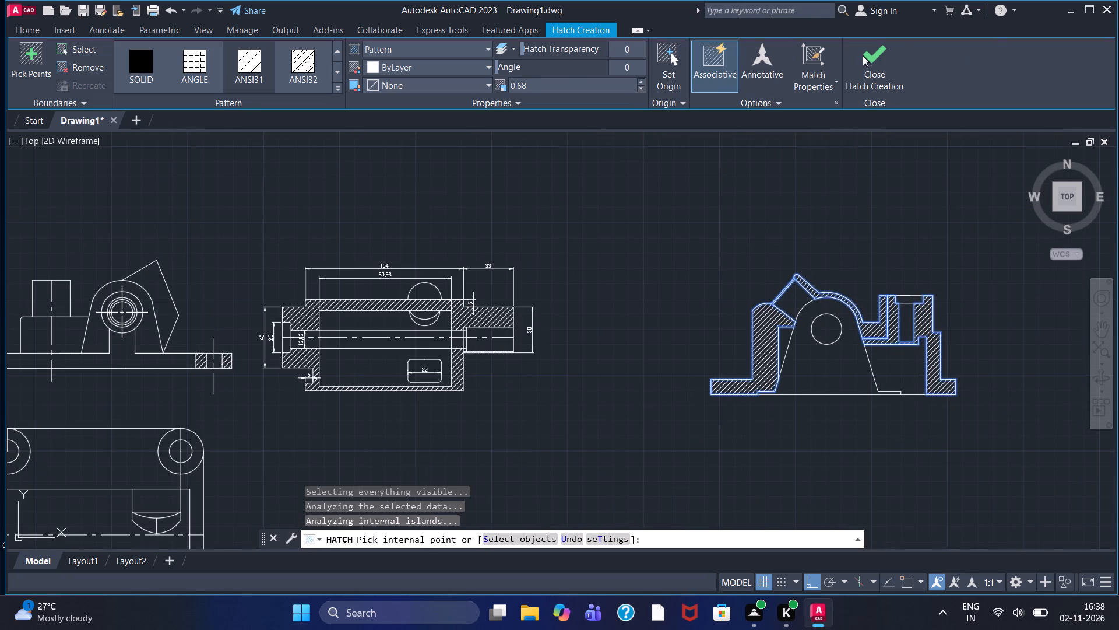
{"action": "left_click", "coordinate": [863, 55]}
Add a horizontal linear dimension for the base's full length, placed below the hatched view.
{"action": "scroll", "coordinate": [828, 225], "scroll_direction": "up", "scroll_amount": 2}
{"action": "scroll", "coordinate": [803, 318], "scroll_direction": "down", "scroll_amount": 1}
{"action": "middle_click_drag", "start_coordinate": [784, 303], "coordinate": [641, 239]}
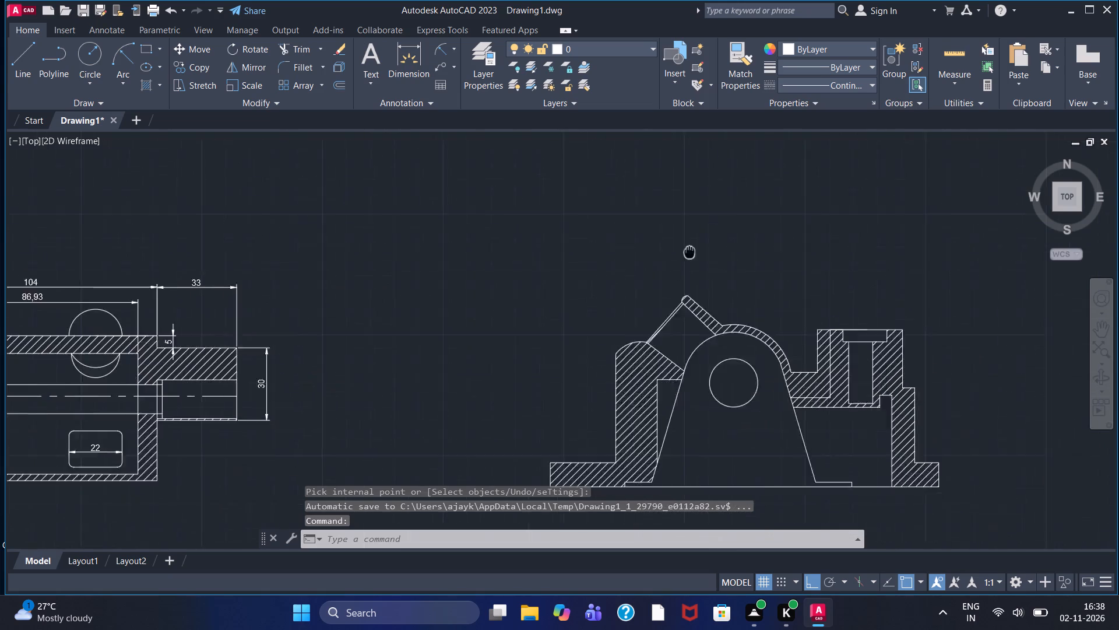
{"action": "middle_click_drag", "start_coordinate": [641, 239], "coordinate": [493, 198]}
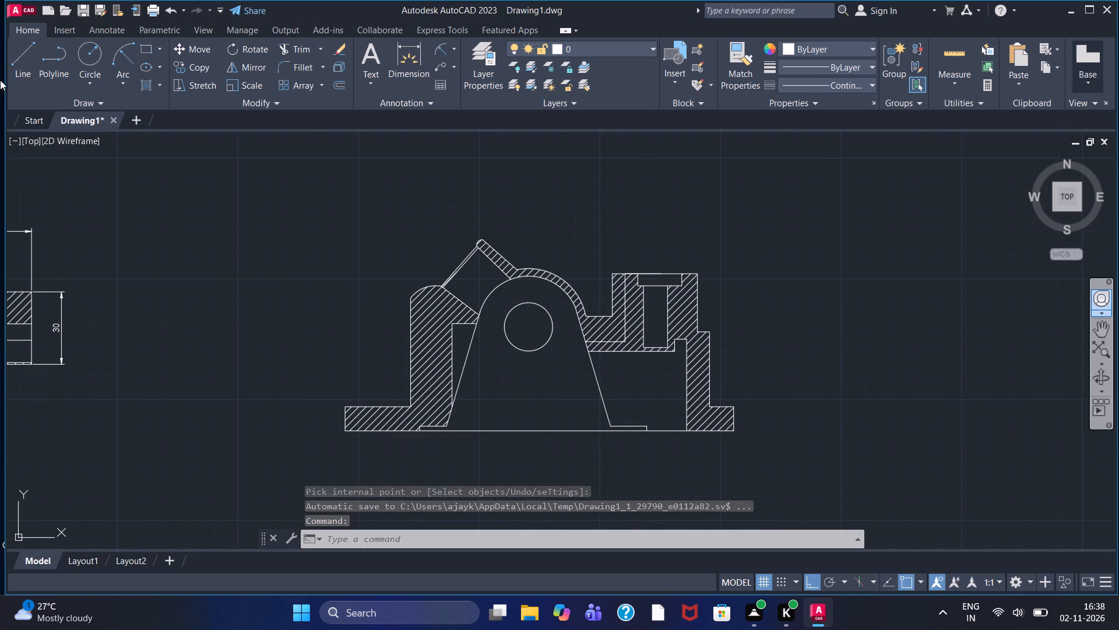
{"action": "left_click", "coordinate": [454, 45]}
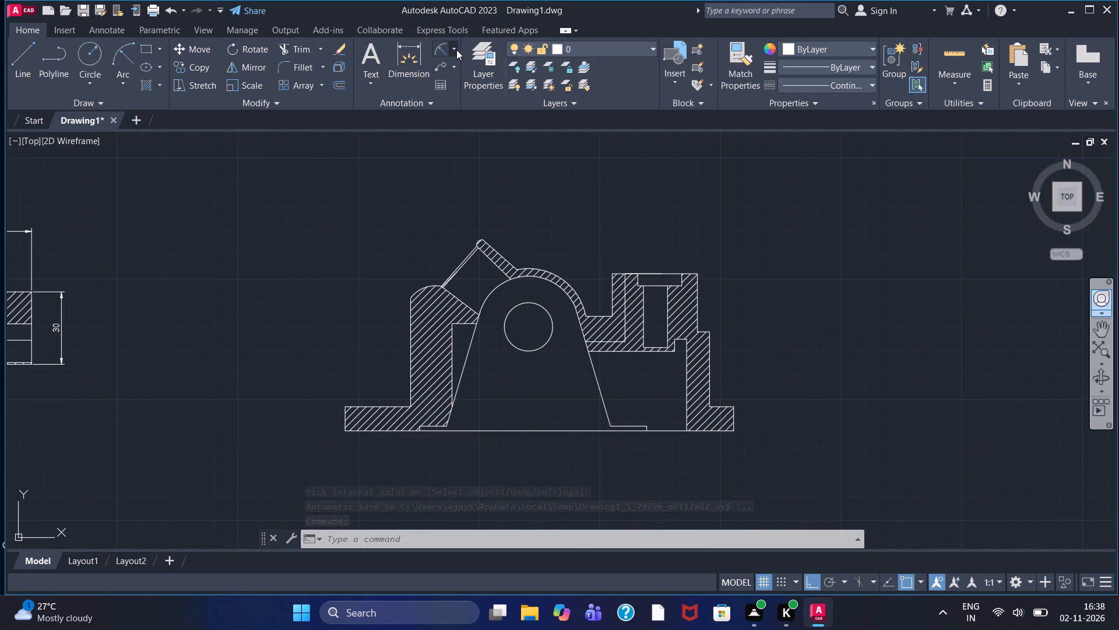
{"action": "left_click", "coordinate": [470, 71]}
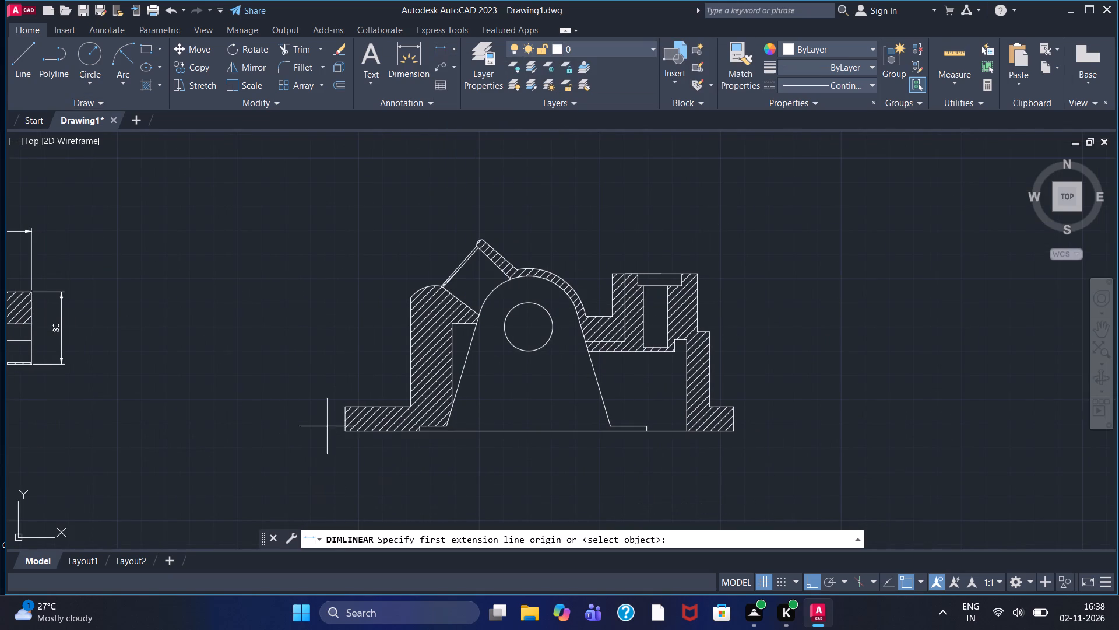
{"action": "left_click", "coordinate": [346, 432]}
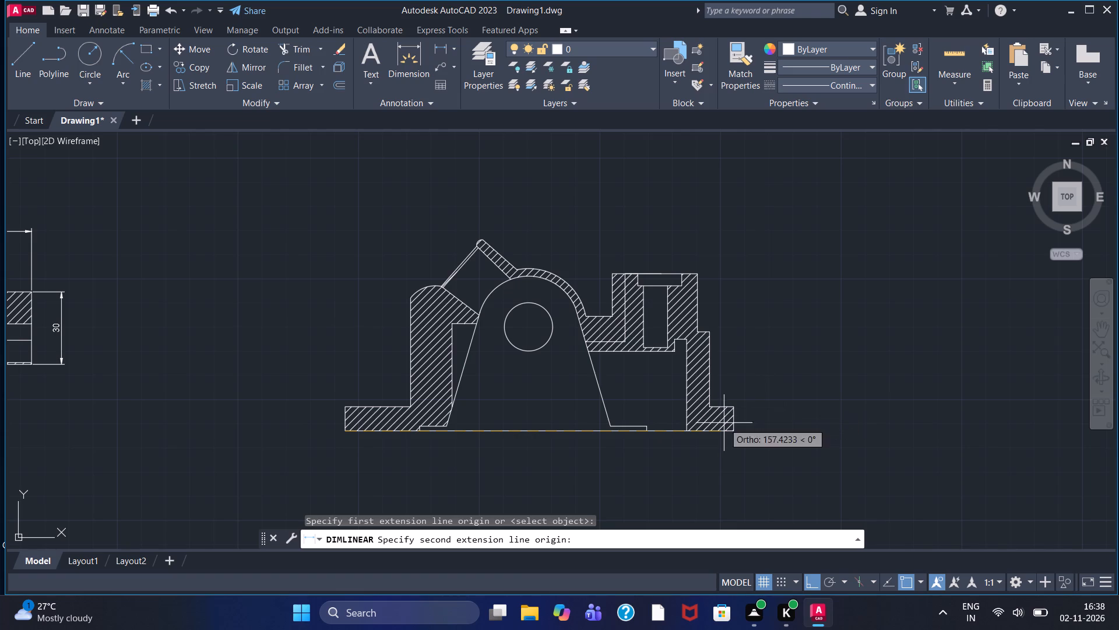
{"action": "left_click", "coordinate": [730, 432]}
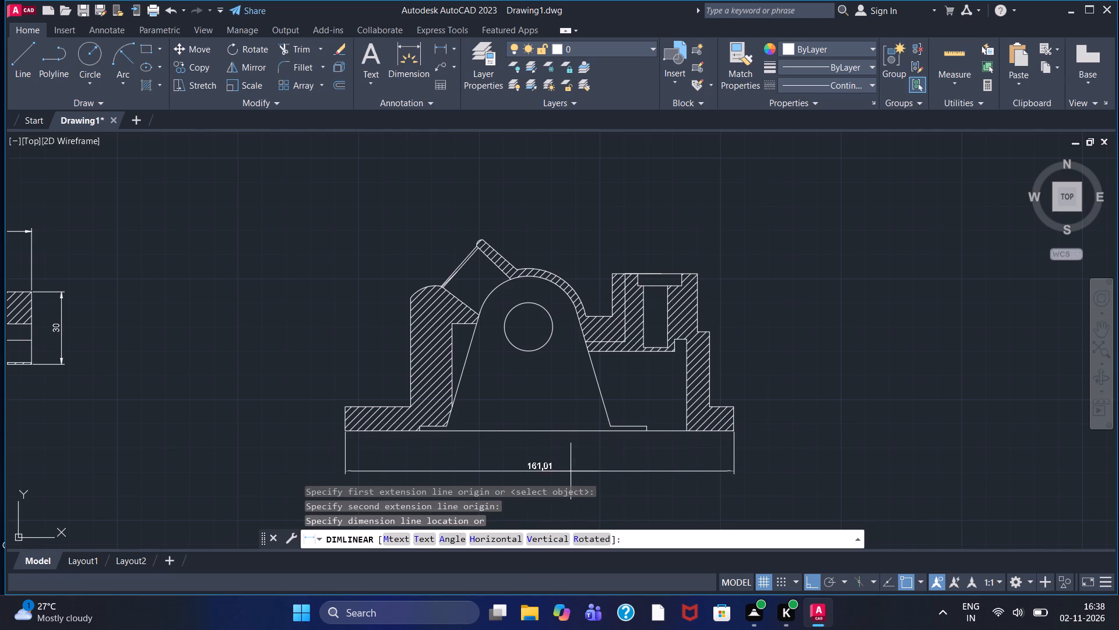
{"action": "left_click", "coordinate": [571, 468]}
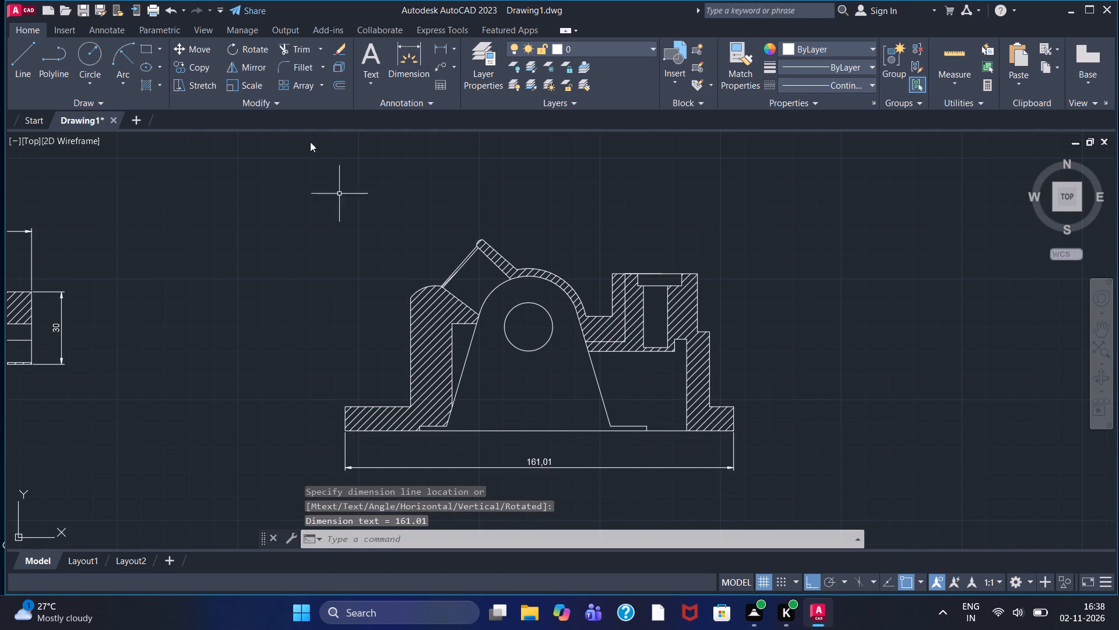
Add a vertical linear dimension for the base flange's thickness beside the stepped block's outer wall.
{"action": "left_click", "coordinate": [439, 44]}
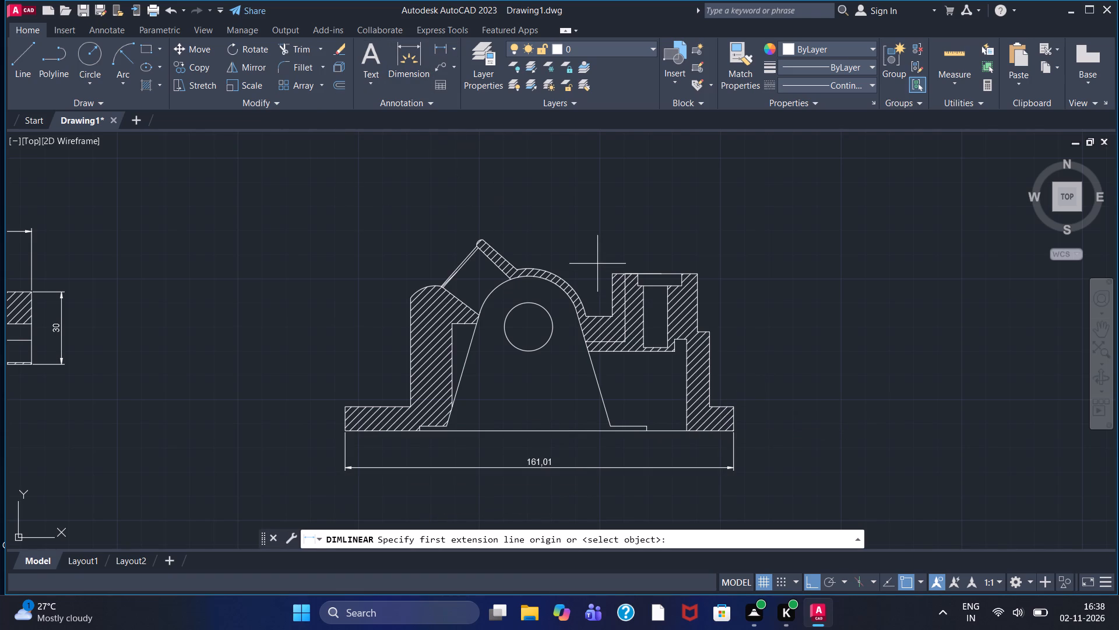
{"action": "double_click", "coordinate": [731, 405]}
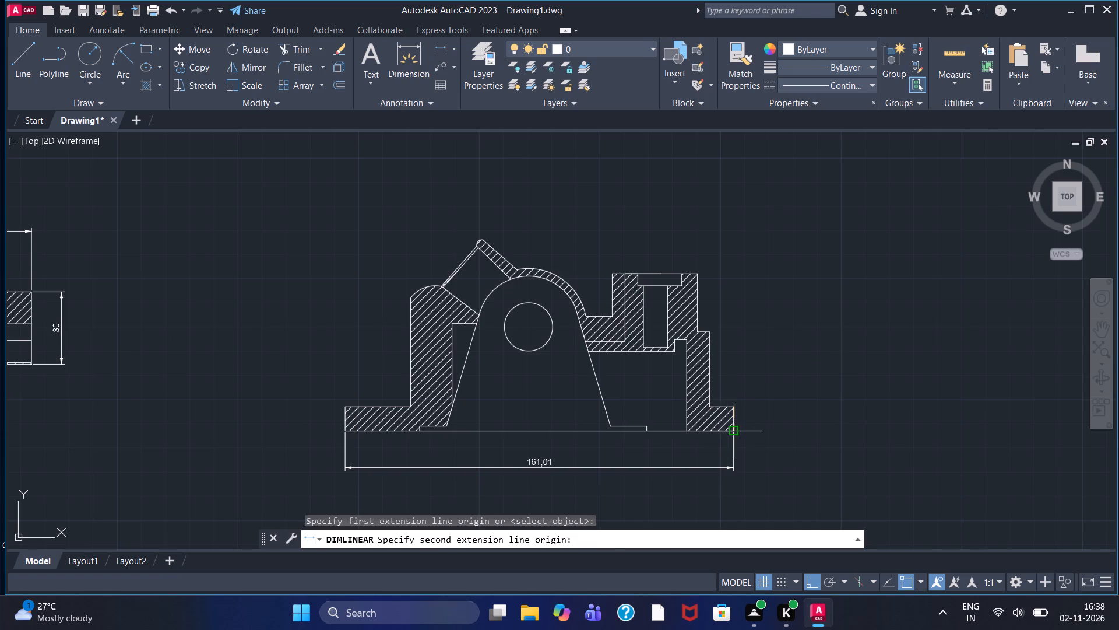
{"action": "left_click", "coordinate": [731, 431]}
{"action": "left_click_drag", "start_coordinate": [731, 431], "coordinate": [752, 428]}
{"action": "left_click", "coordinate": [778, 424]}
{"action": "right_click", "coordinate": [778, 424]}
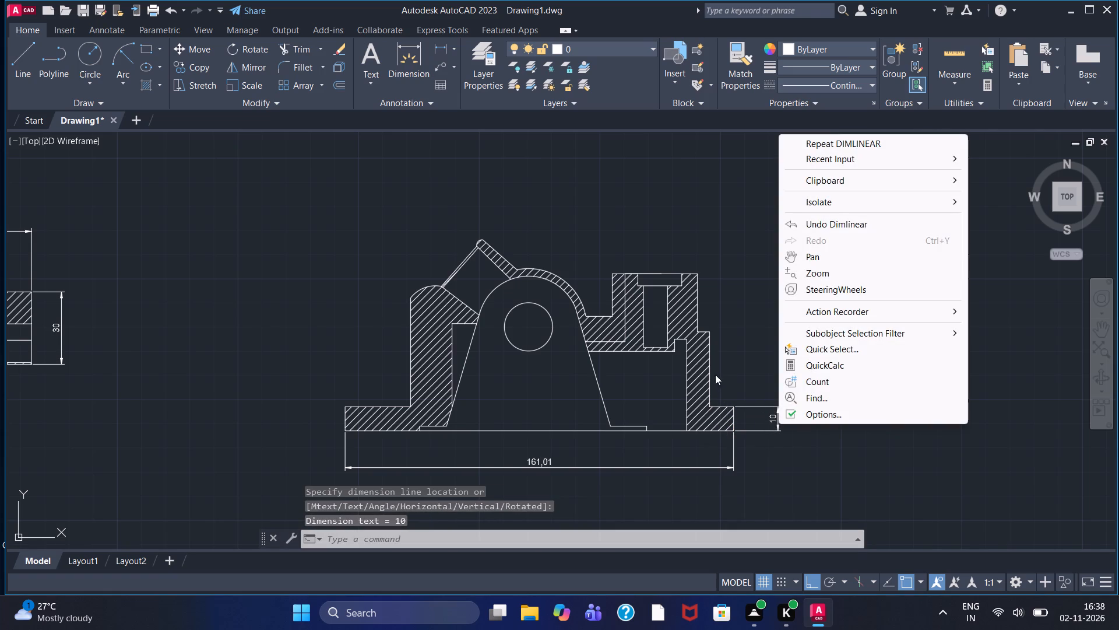
{"action": "left_click", "coordinate": [652, 384]}
{"action": "left_click", "coordinate": [648, 382]}
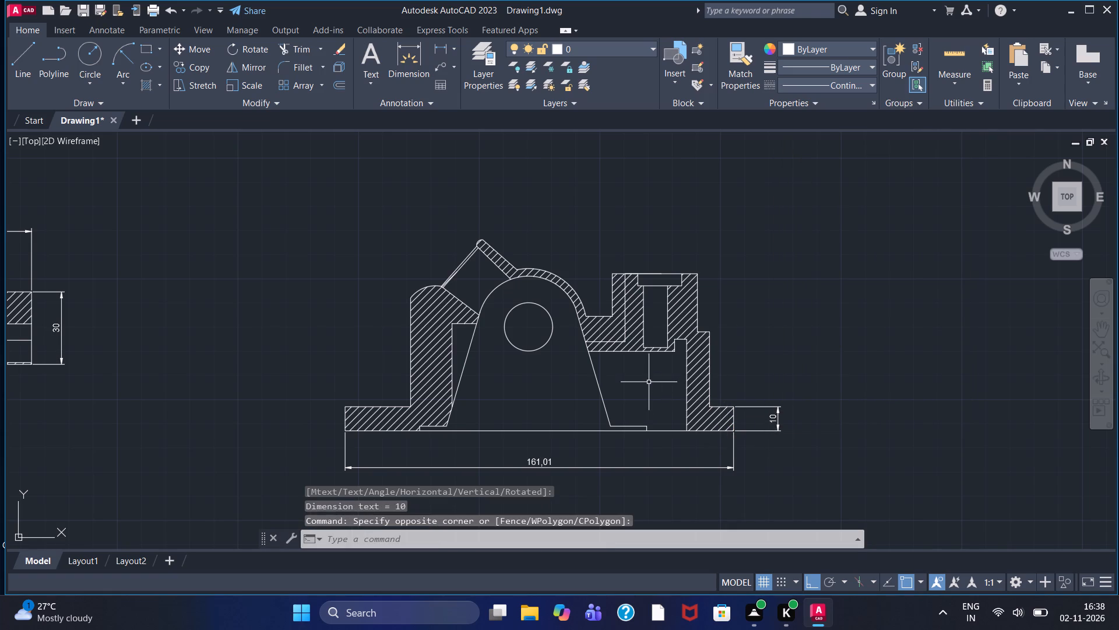
Add a vertical linear dimension from the base flange's top to the outer wall's ledge, in line with the flange thickness dimension.
{"action": "middle_click_drag", "start_coordinate": [649, 382], "coordinate": [560, 316]}
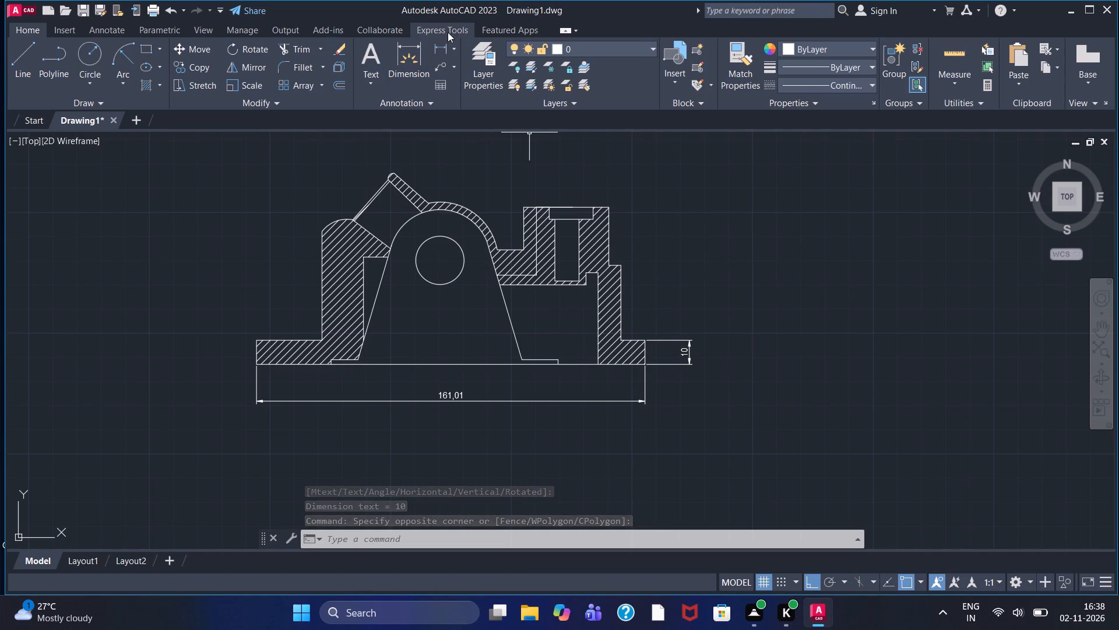
{"action": "left_click", "coordinate": [437, 50]}
{"action": "left_click_drag", "start_coordinate": [625, 336], "coordinate": [625, 330]}
{"action": "left_click_drag", "start_coordinate": [621, 268], "coordinate": [626, 275]}
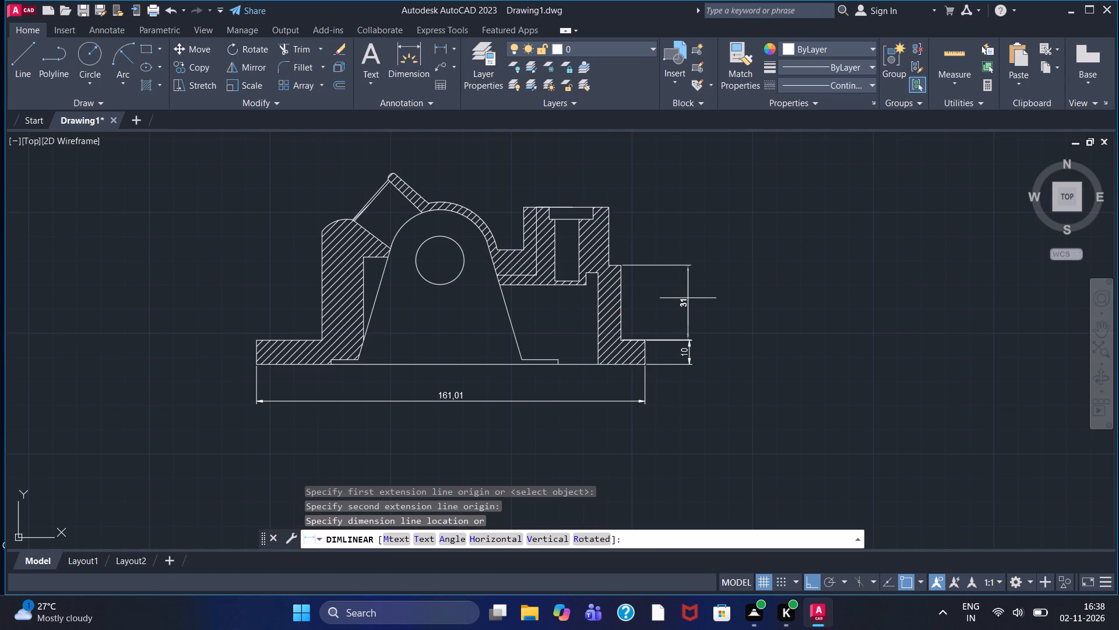
{"action": "left_click", "coordinate": [688, 299]}
Add a vertical linear dimension from the outer wall's ledge to the stepped block's top, in line with the dimension below it.
{"action": "scroll", "coordinate": [609, 233], "scroll_direction": "up", "scroll_amount": 2}
{"action": "middle_click_drag", "start_coordinate": [617, 231], "coordinate": [642, 281]}
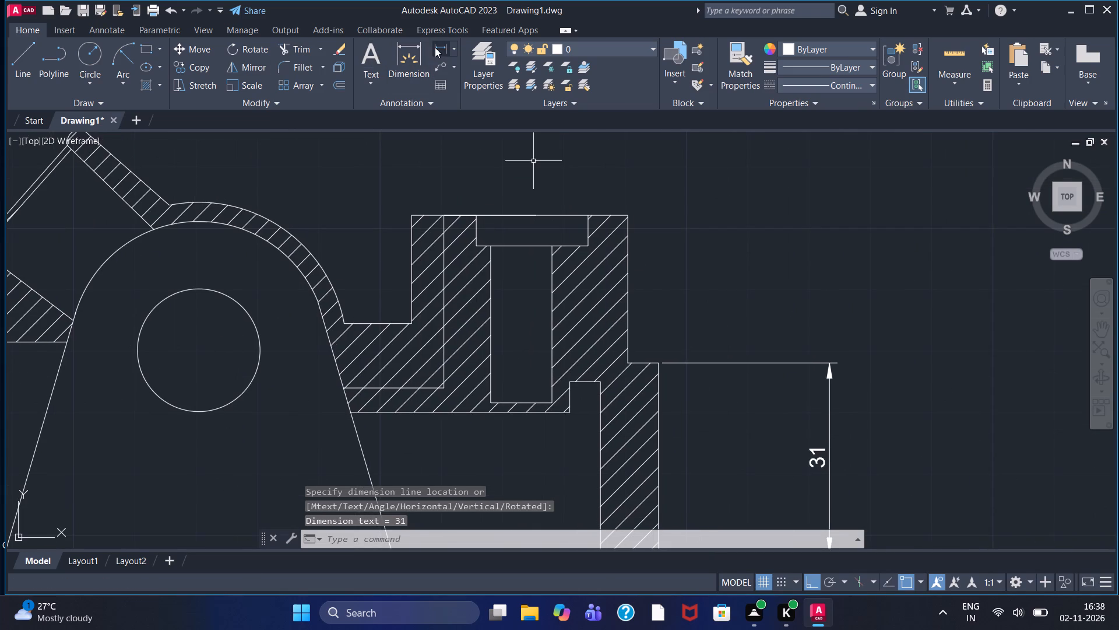
{"action": "left_click", "coordinate": [435, 47]}
{"action": "left_click_drag", "start_coordinate": [624, 363], "coordinate": [629, 347]}
{"action": "left_click", "coordinate": [630, 217]}
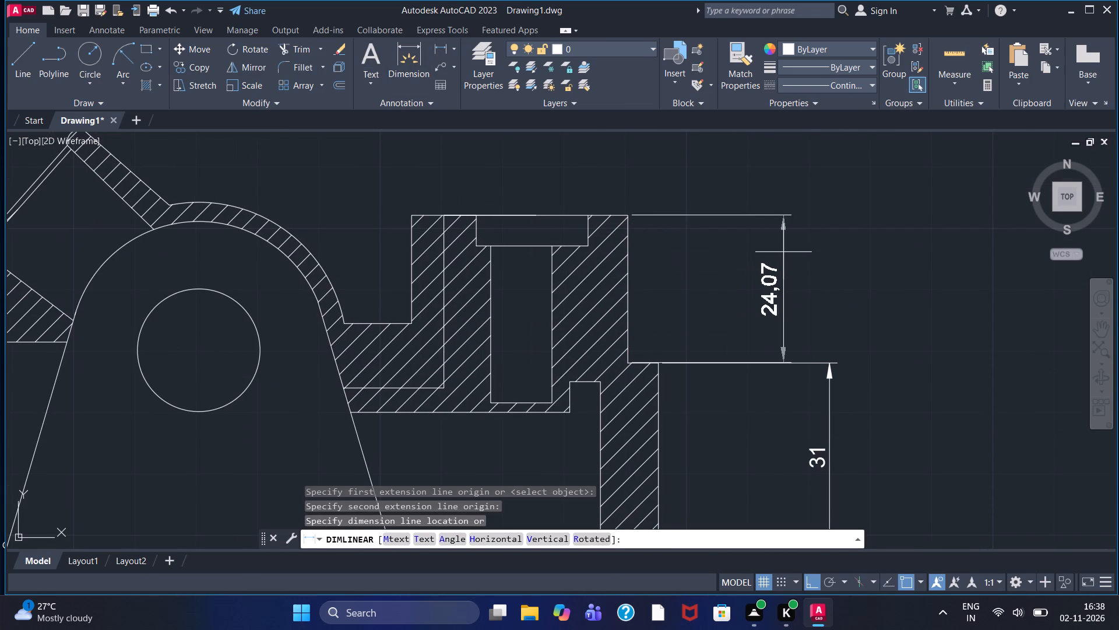
{"action": "left_click", "coordinate": [829, 246]}
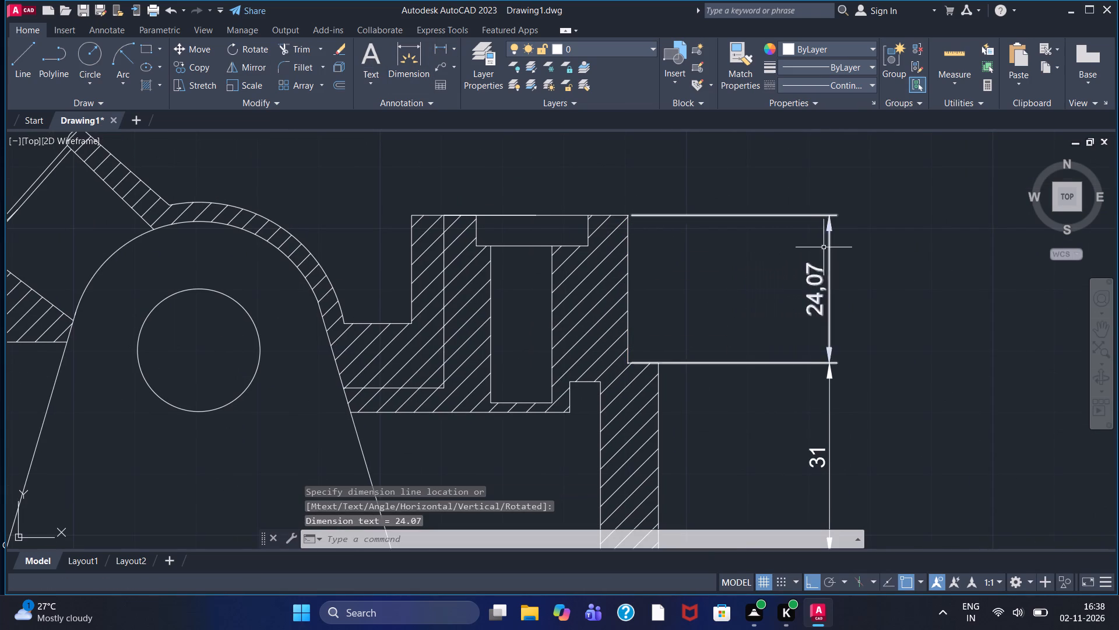
Add a horizontal linear dimension for the outer wall's ledge width, placed above the stepped block.
{"action": "scroll", "coordinate": [774, 263], "scroll_direction": "down", "scroll_amount": 1}
{"action": "middle_click_drag", "start_coordinate": [761, 266], "coordinate": [813, 252]}
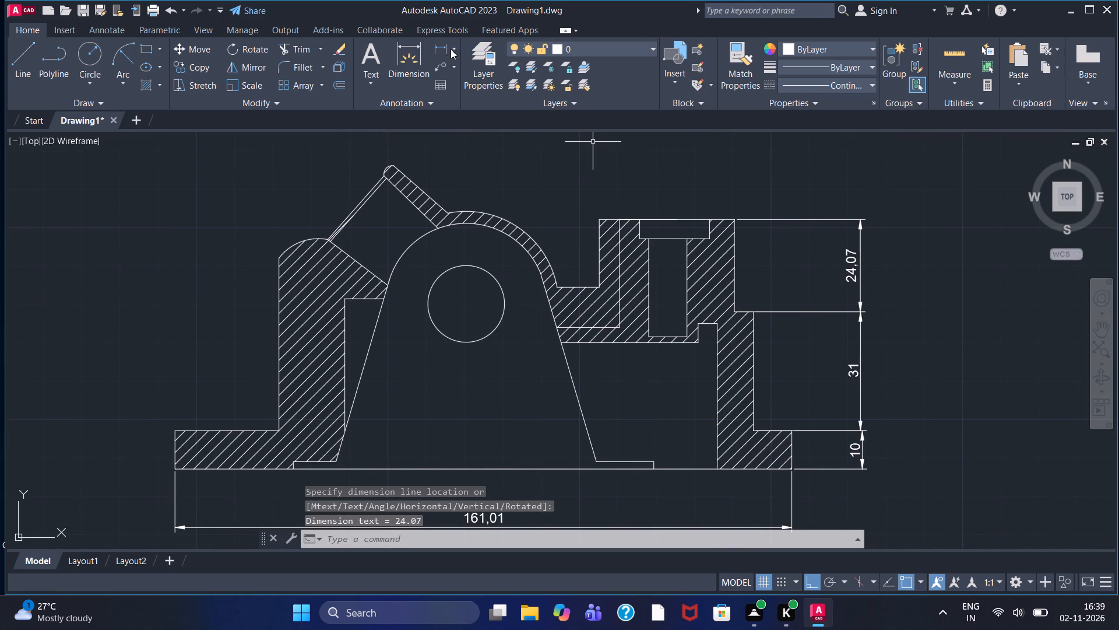
{"action": "left_click", "coordinate": [444, 44]}
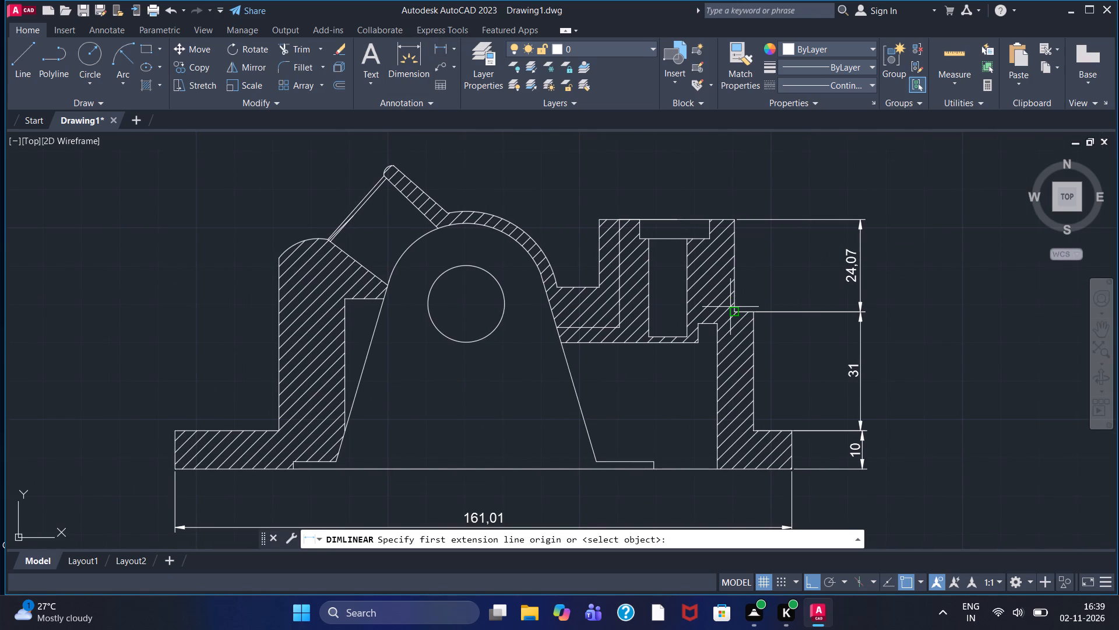
{"action": "left_click", "coordinate": [731, 307]}
{"action": "left_click", "coordinate": [755, 309]}
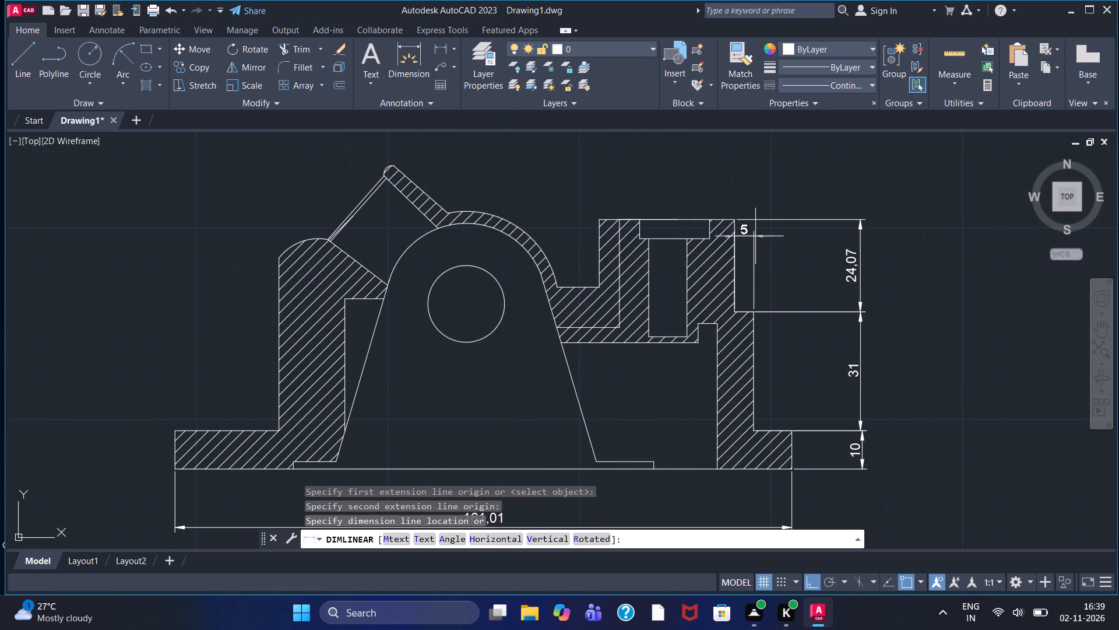
{"action": "left_click", "coordinate": [768, 190]}
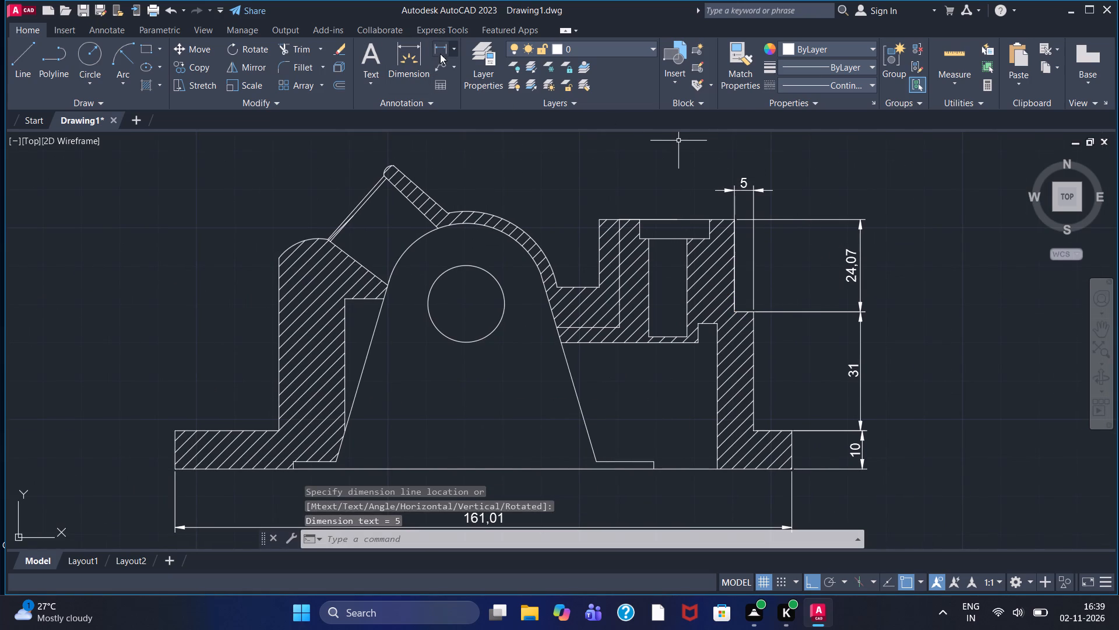
Add horizontal linear dimensions above the stepped block for the counterbore's width and, higher up, the block's full top width.
{"action": "left_click", "coordinate": [435, 51]}
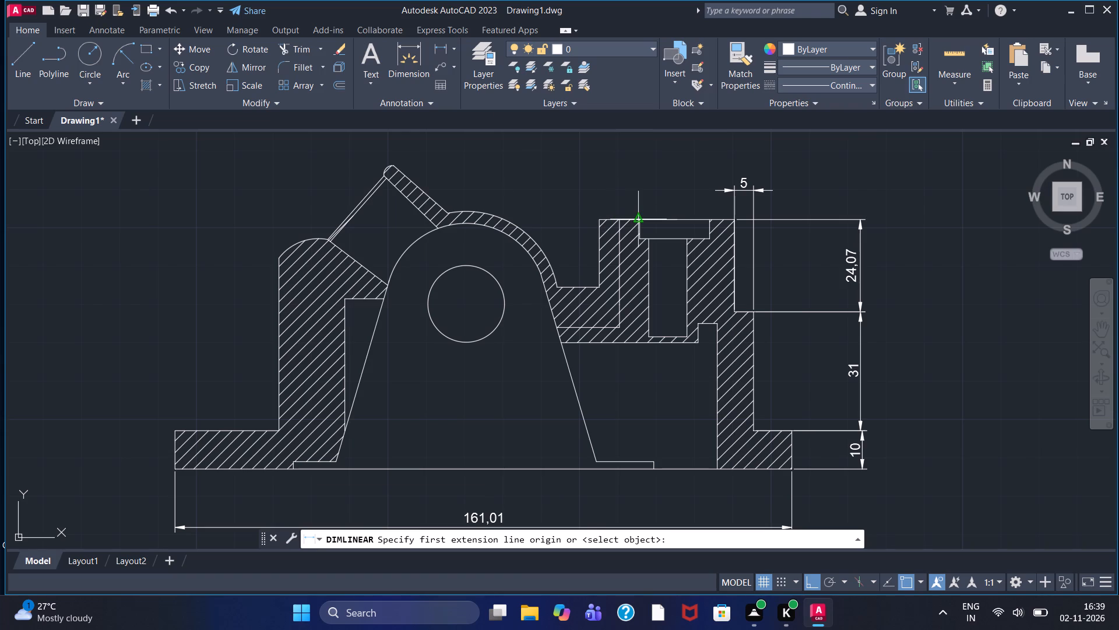
{"action": "left_click", "coordinate": [638, 218]}
{"action": "left_click_drag", "start_coordinate": [710, 219], "coordinate": [699, 208]}
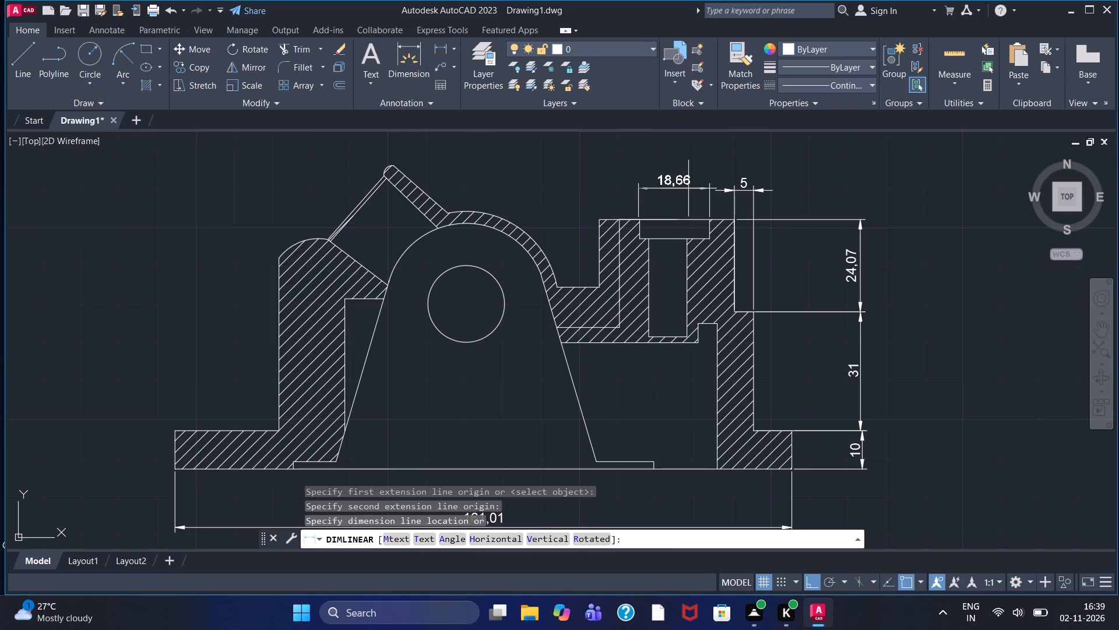
{"action": "left_click", "coordinate": [689, 190]}
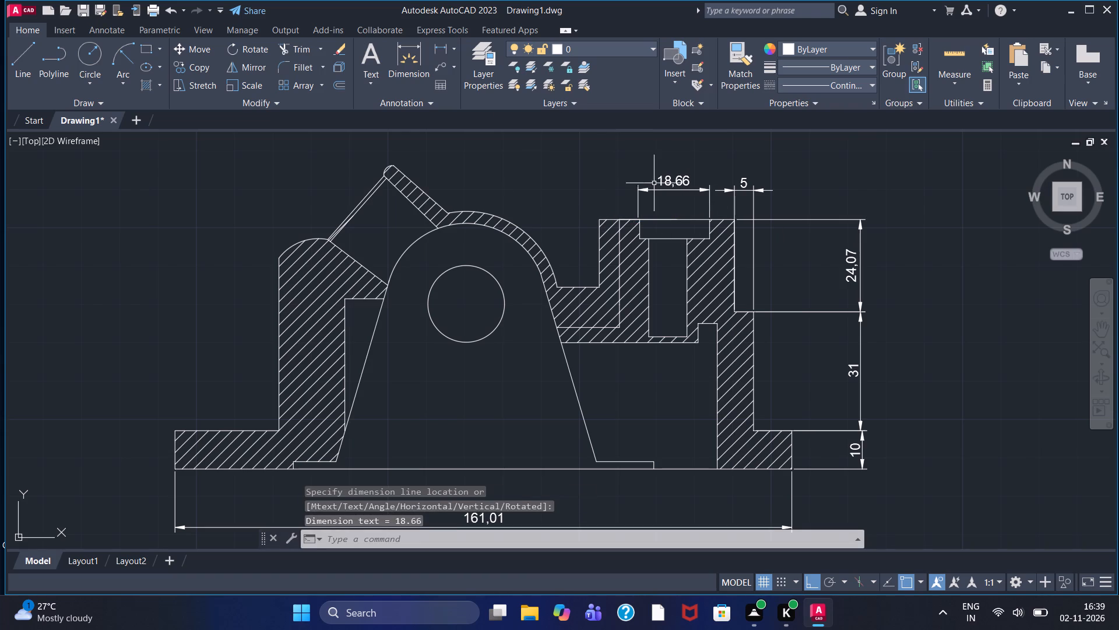
{"action": "left_click", "coordinate": [443, 45]}
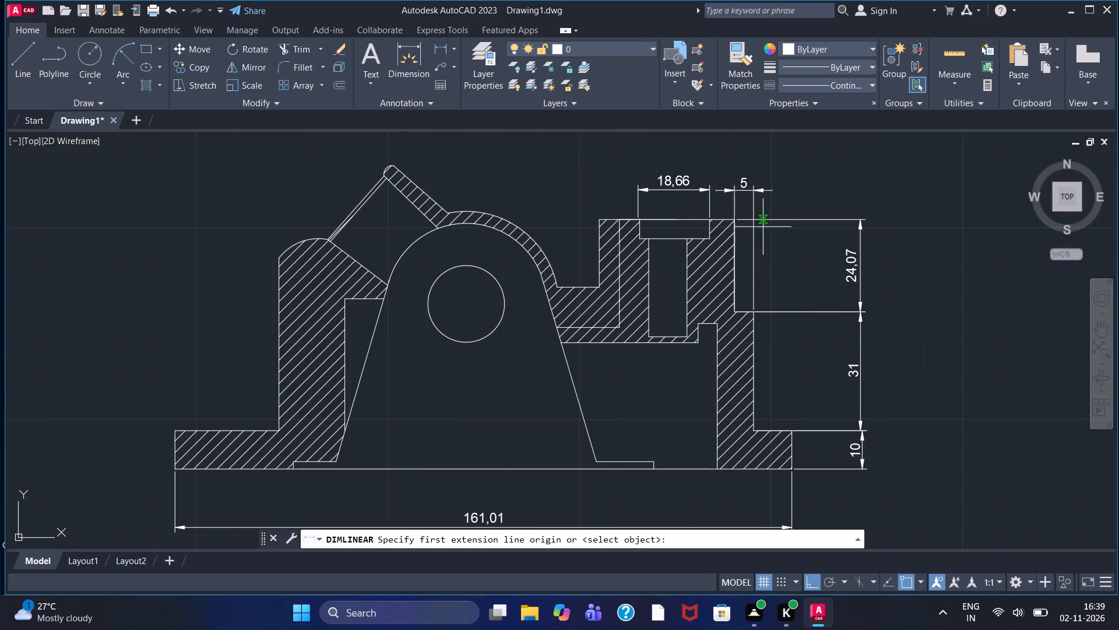
{"action": "left_click", "coordinate": [735, 220]}
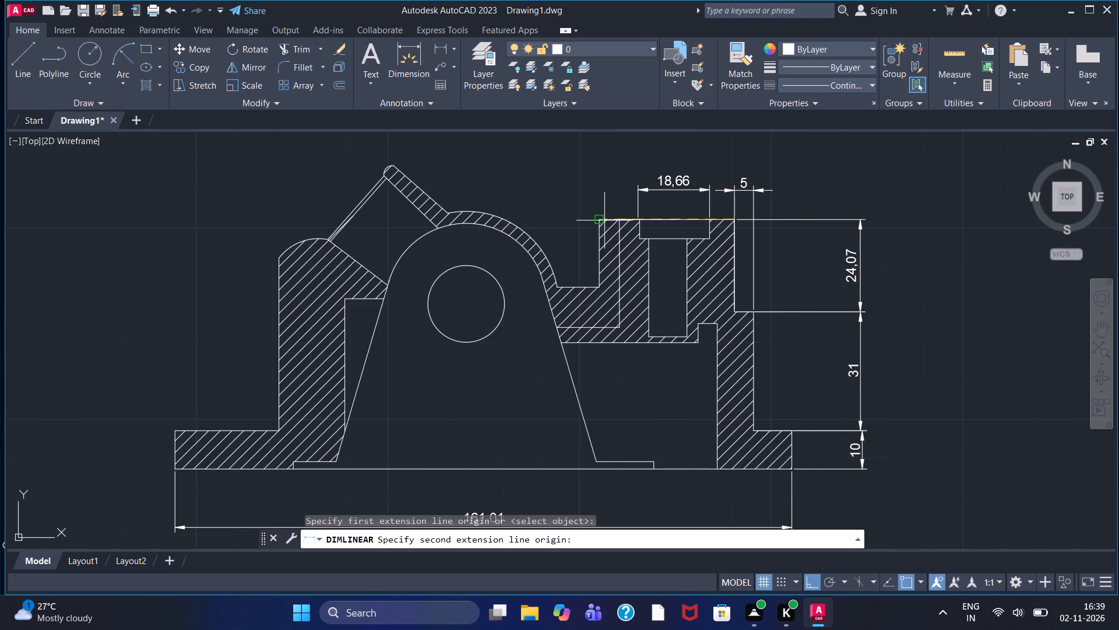
{"action": "left_click", "coordinate": [603, 221]}
{"action": "left_click", "coordinate": [619, 160]}
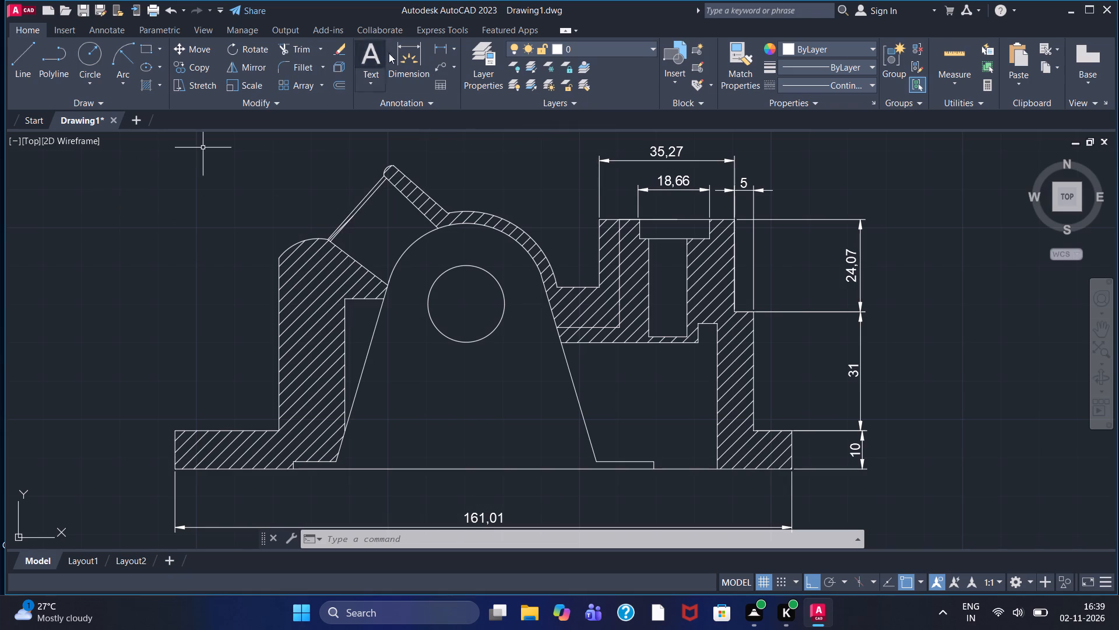
Add aligned-in-a-row vertical linear dimensions for the left upright's straight outer side and the base thickness below it.
{"action": "left_click", "coordinate": [435, 48]}
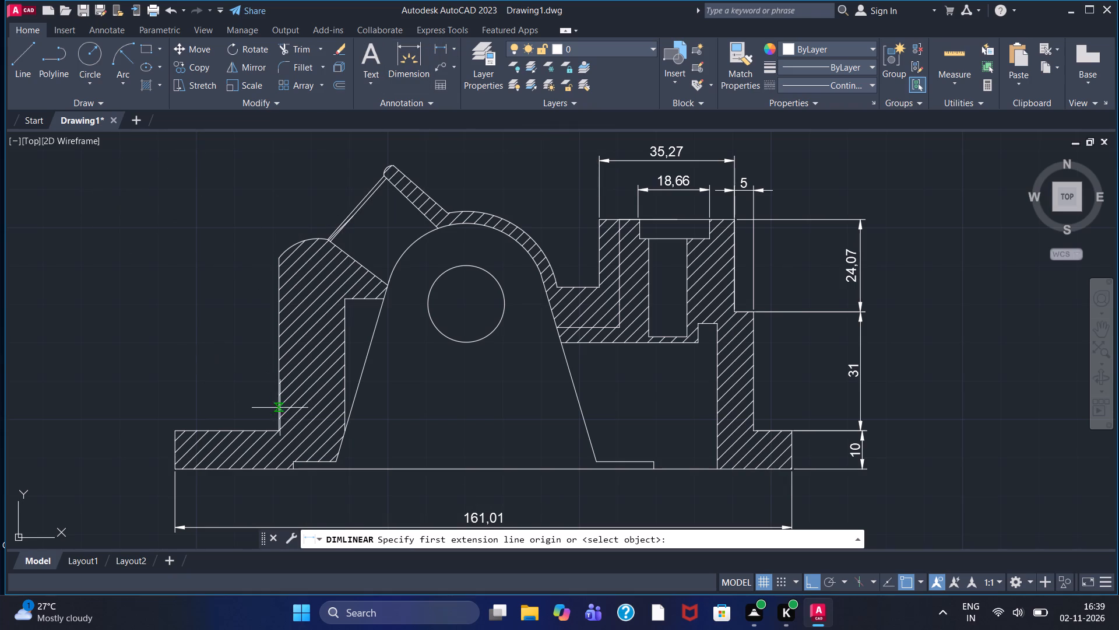
{"action": "left_click_drag", "start_coordinate": [276, 429], "coordinate": [276, 423]}
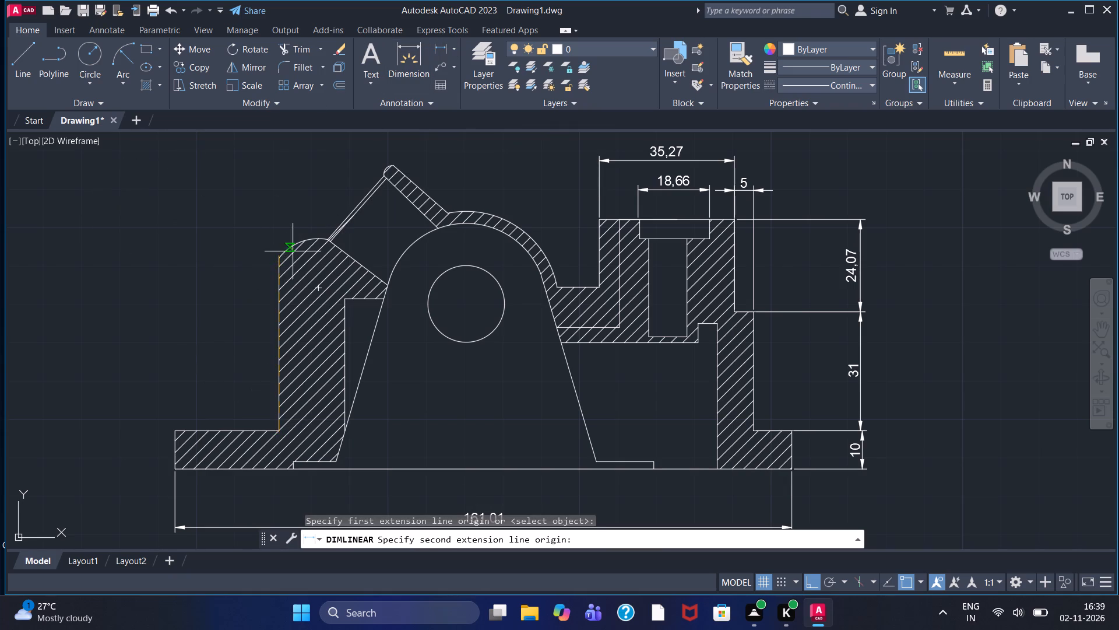
{"action": "left_click", "coordinate": [280, 257]}
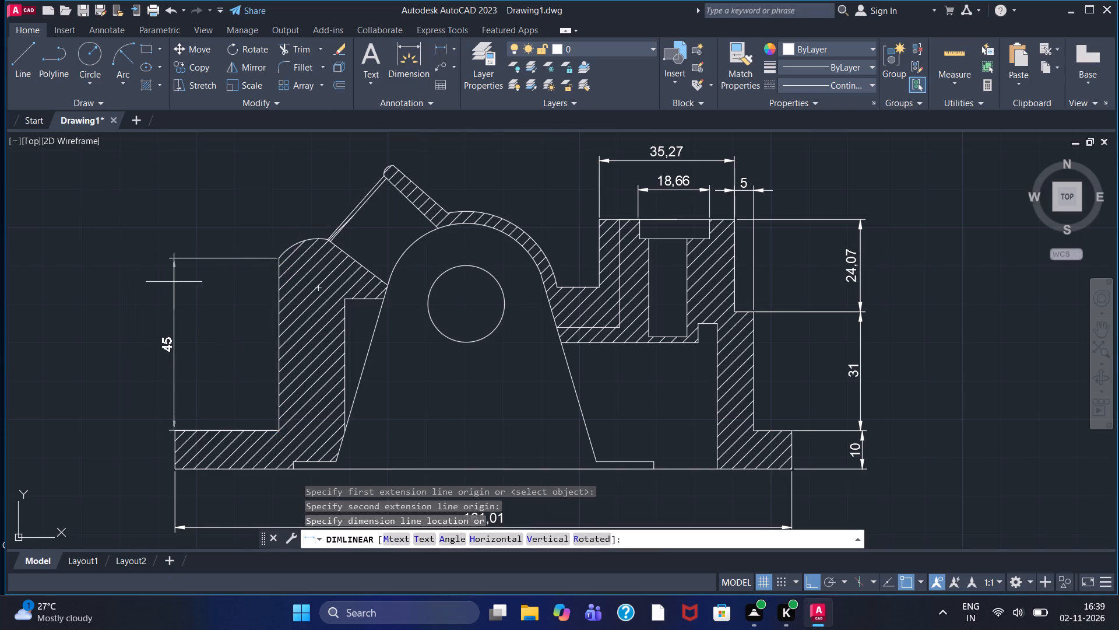
{"action": "left_click", "coordinate": [110, 265]}
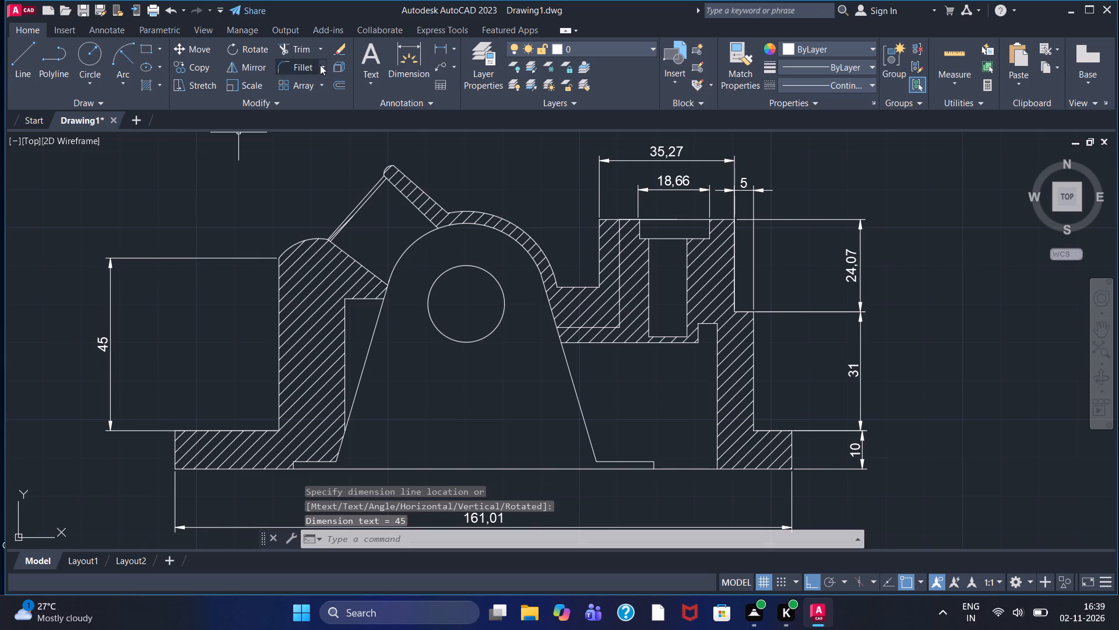
{"action": "left_click", "coordinate": [439, 47]}
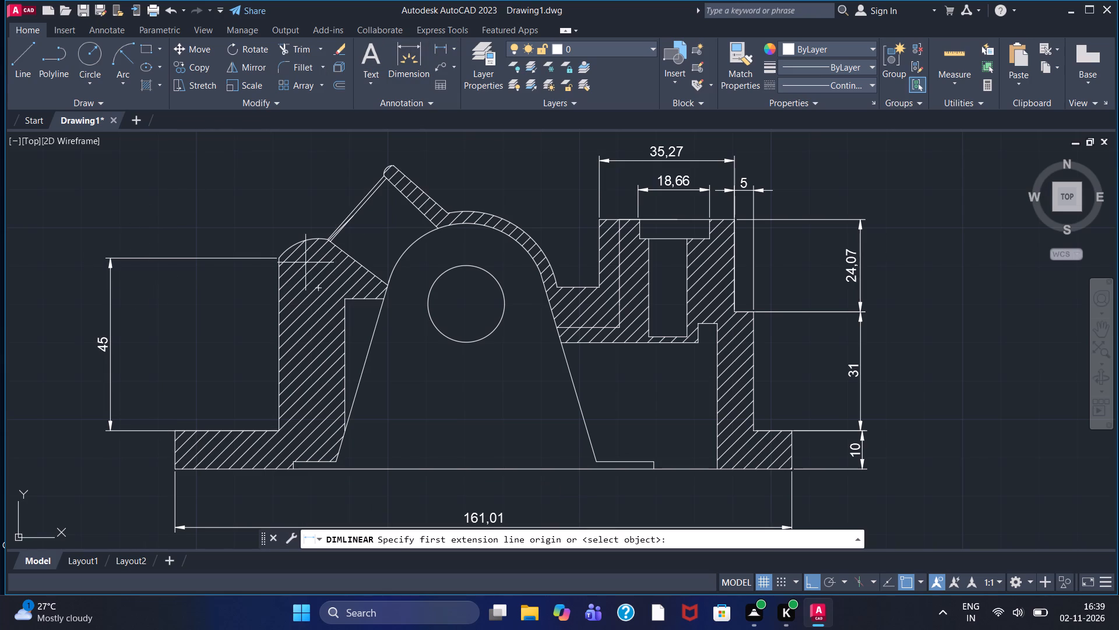
{"action": "left_click", "coordinate": [175, 427]}
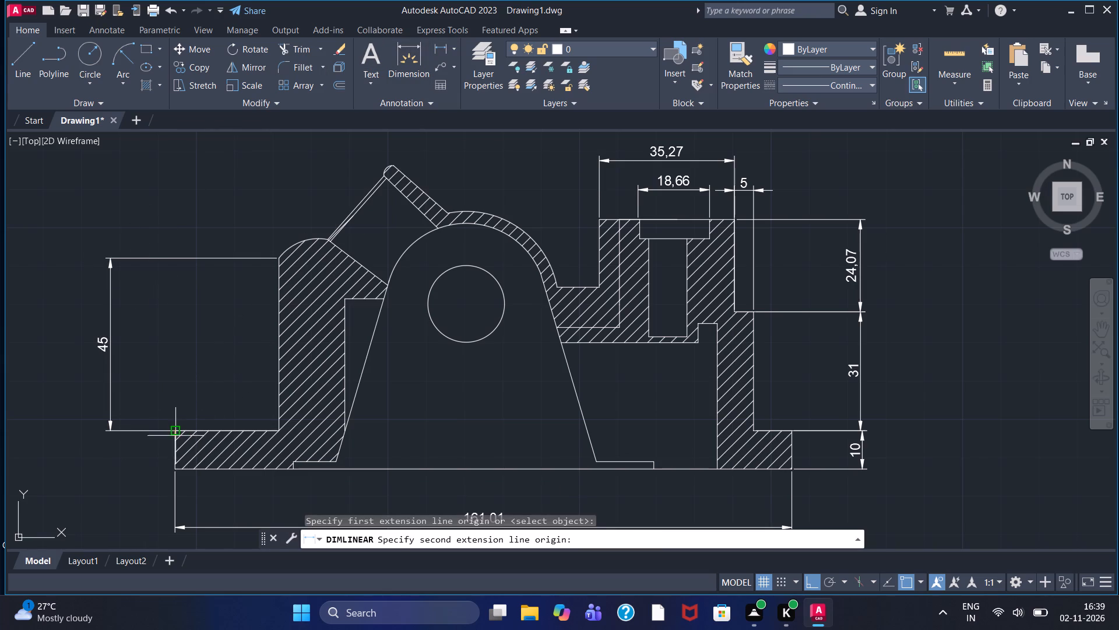
{"action": "left_click", "coordinate": [175, 465]}
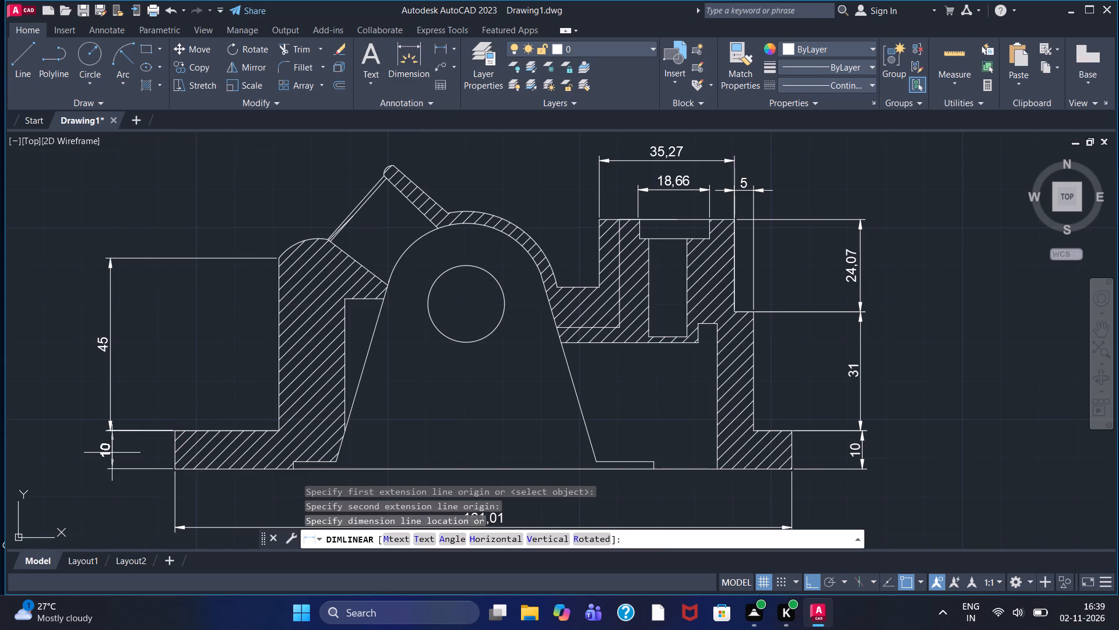
{"action": "left_click", "coordinate": [110, 451]}
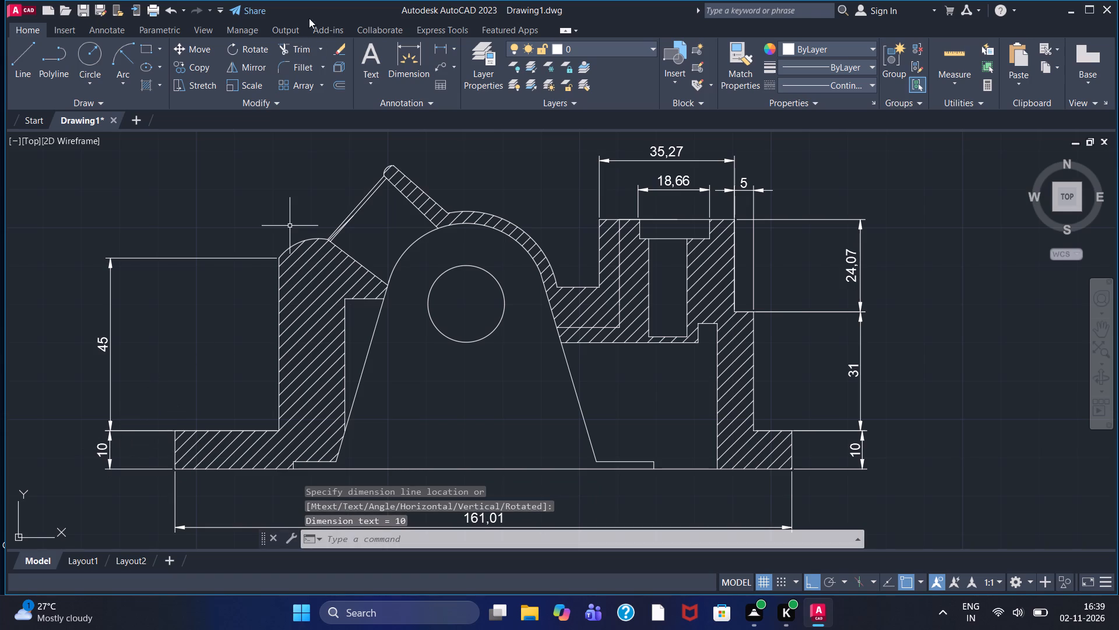
Add a radius dimension to the tapered support's rounded top arc, with its text above the arched wall.
{"action": "middle_click_drag", "start_coordinate": [397, 422], "coordinate": [392, 387]}
{"action": "middle_click_drag", "start_coordinate": [370, 176], "coordinate": [378, 209]}
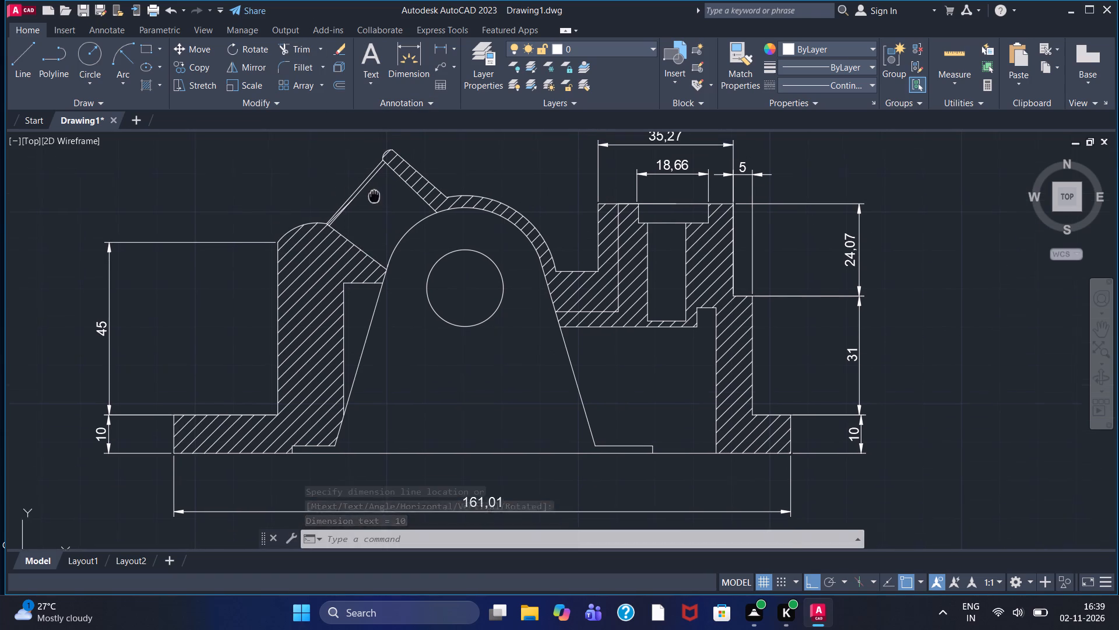
{"action": "middle_click_drag", "start_coordinate": [378, 209], "coordinate": [380, 226]}
{"action": "scroll", "coordinate": [378, 218], "scroll_direction": "up", "scroll_amount": 3}
{"action": "scroll", "coordinate": [371, 201], "scroll_direction": "down", "scroll_amount": 2}
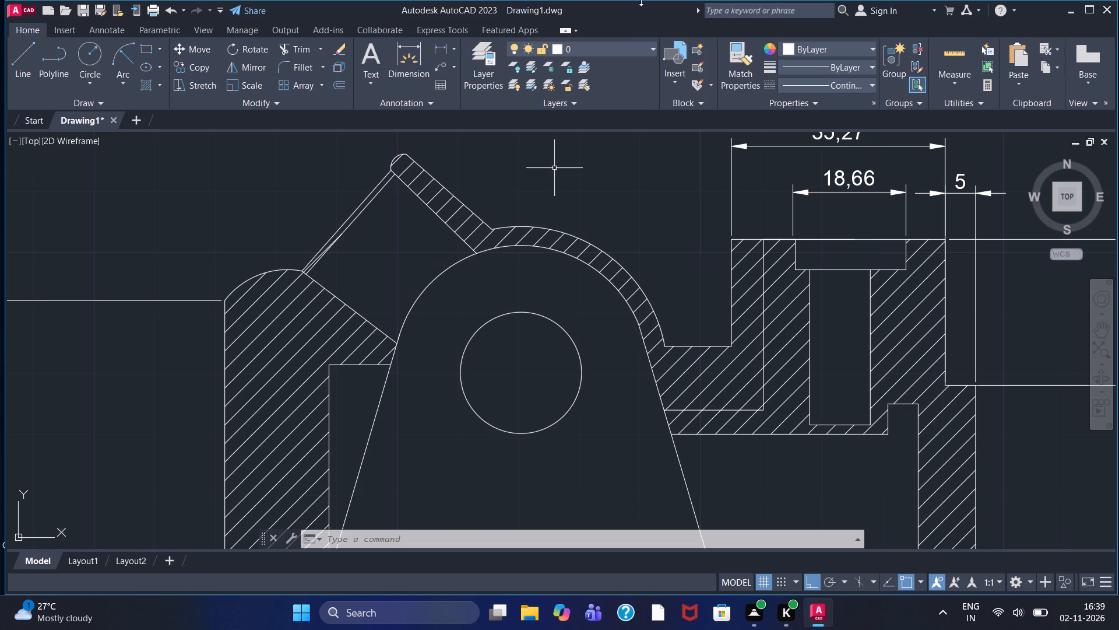
{"action": "double_click", "coordinate": [458, 52]}
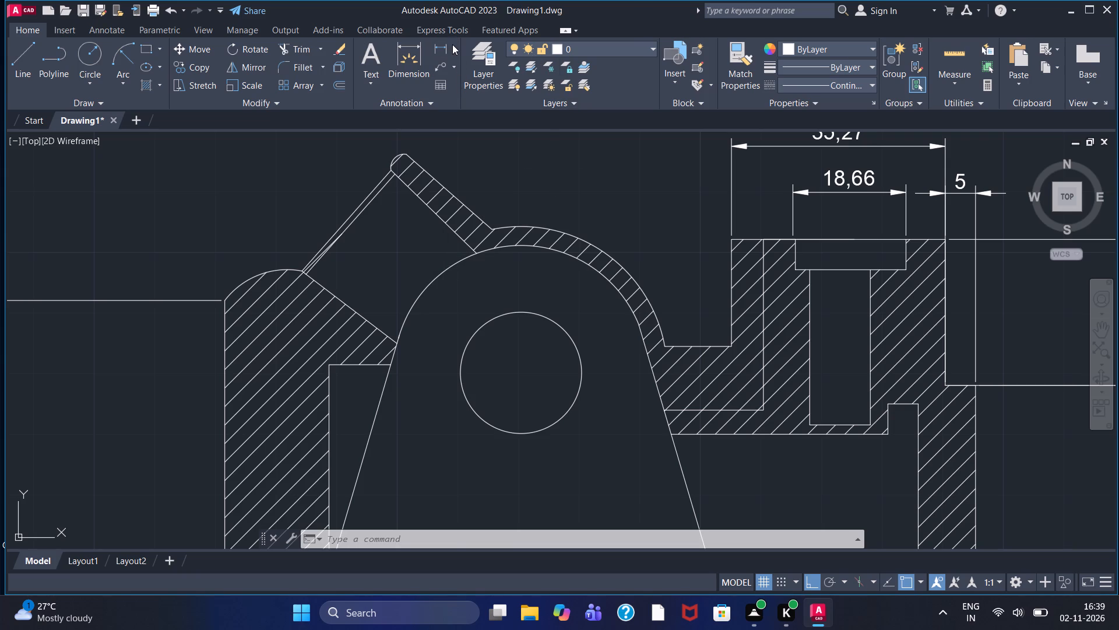
{"action": "left_click", "coordinate": [452, 41]}
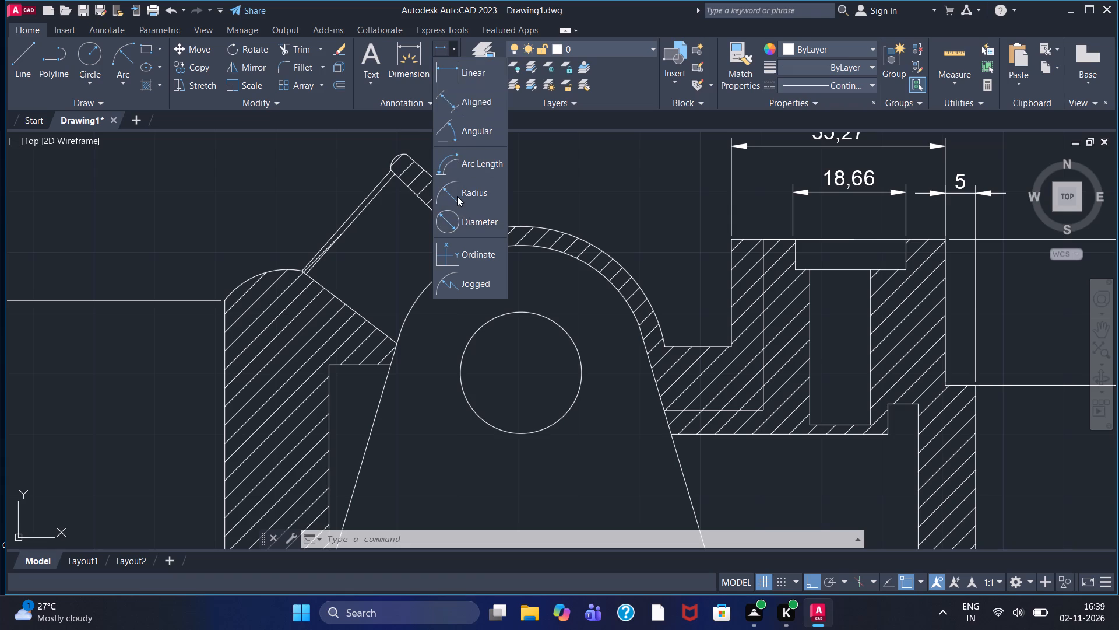
{"action": "left_click", "coordinate": [458, 194]}
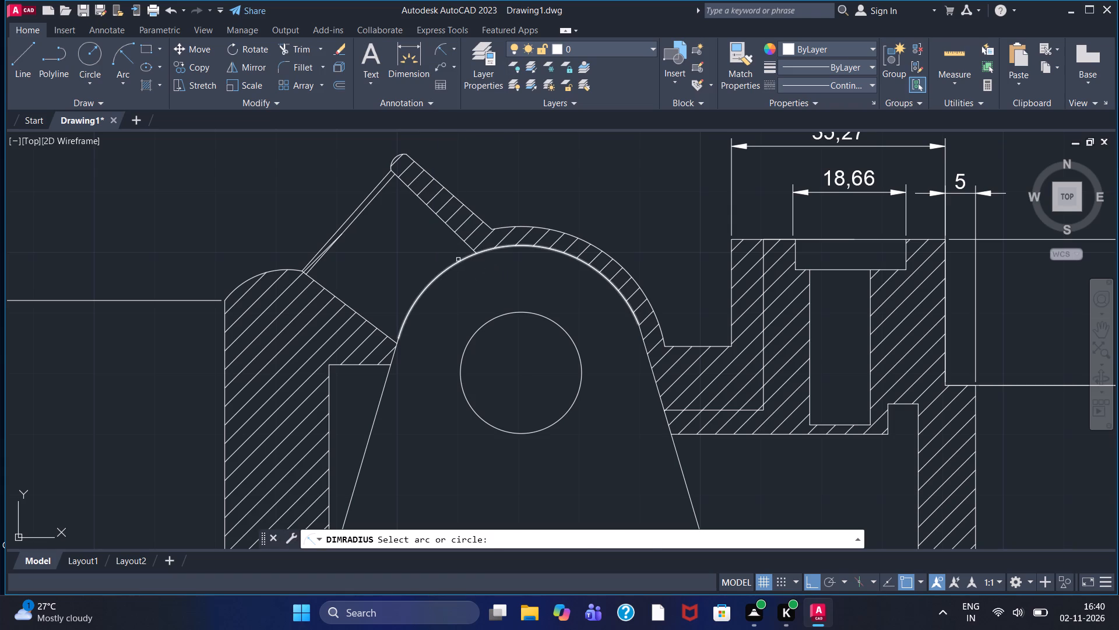
{"action": "double_click", "coordinate": [458, 260]}
{"action": "left_click", "coordinate": [522, 174]}
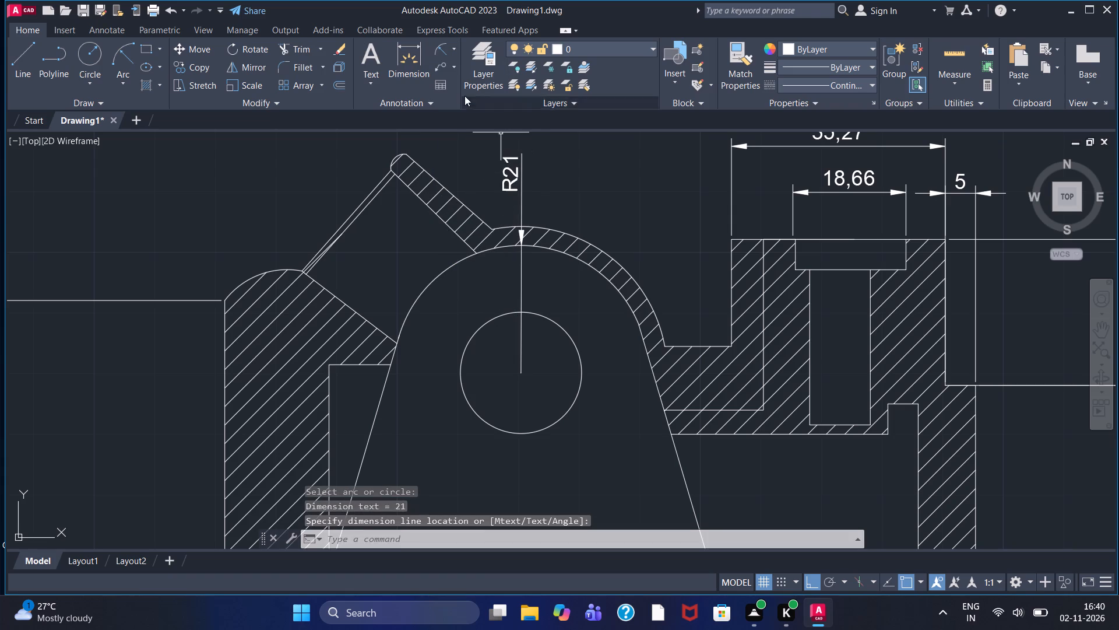
Add a radius dimension to the circular hole, with its text above the arched wall beside the arc's radius.
{"action": "left_click", "coordinate": [438, 48]}
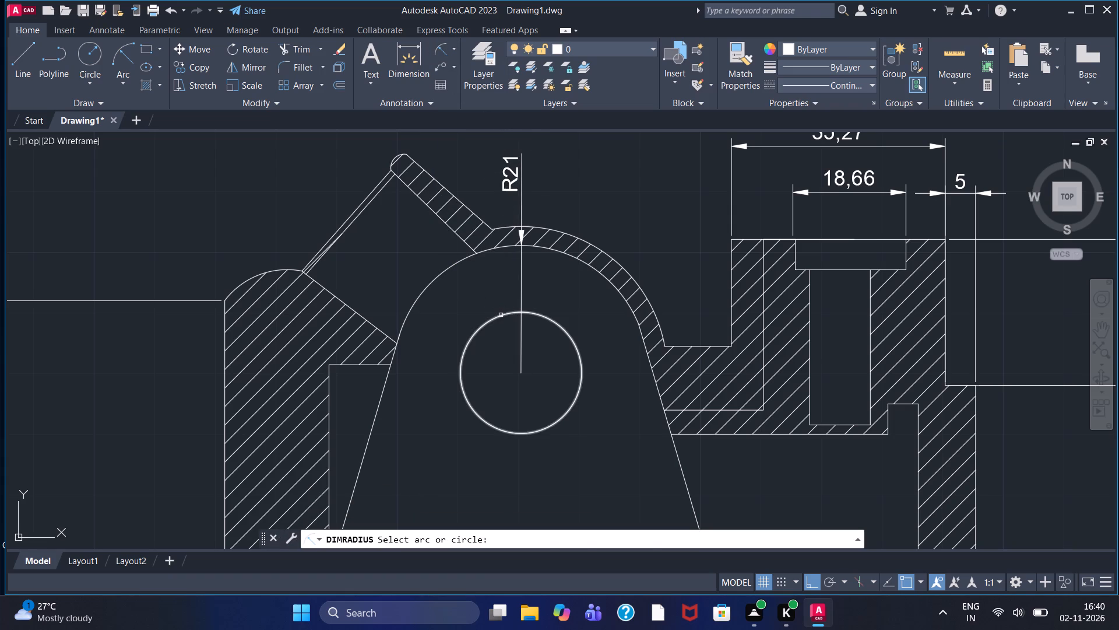
{"action": "left_click_drag", "start_coordinate": [501, 316], "coordinate": [511, 296]}
{"action": "left_click", "coordinate": [589, 185]}
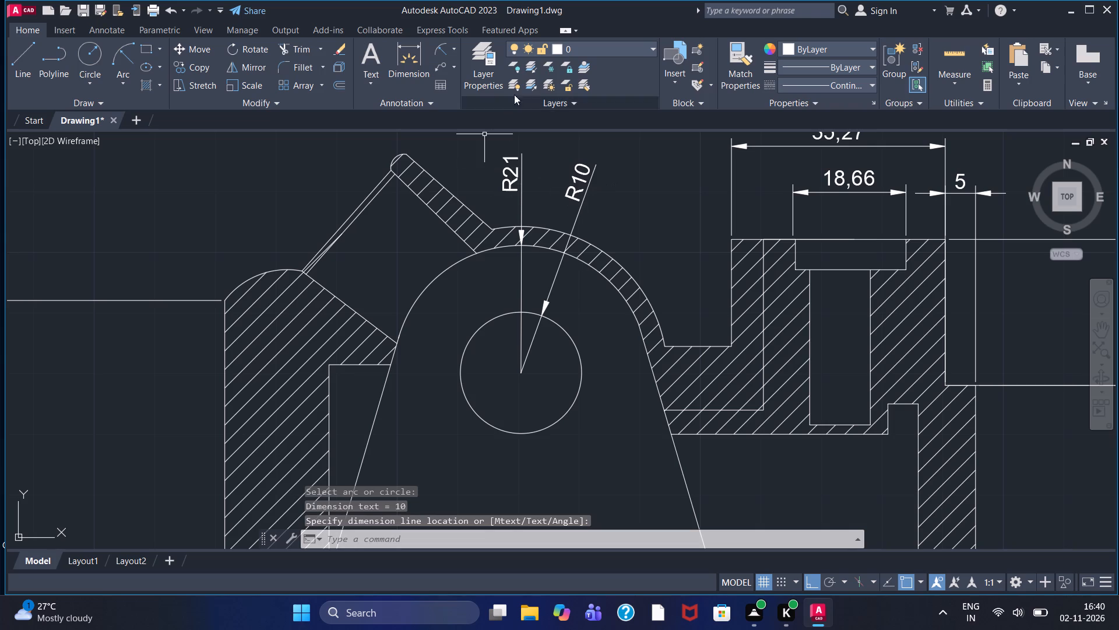
Add a radius dimension to the rounded tip of the slanted lip, with its text outside the tip on the left upright's side.
{"action": "left_click", "coordinate": [441, 49]}
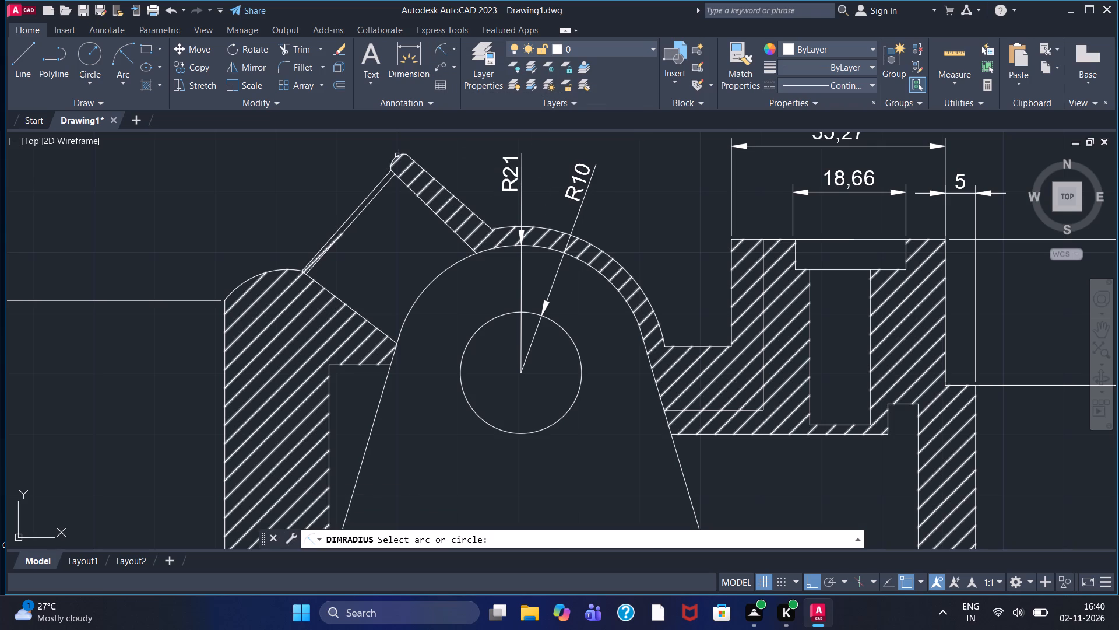
{"action": "left_click", "coordinate": [396, 154]}
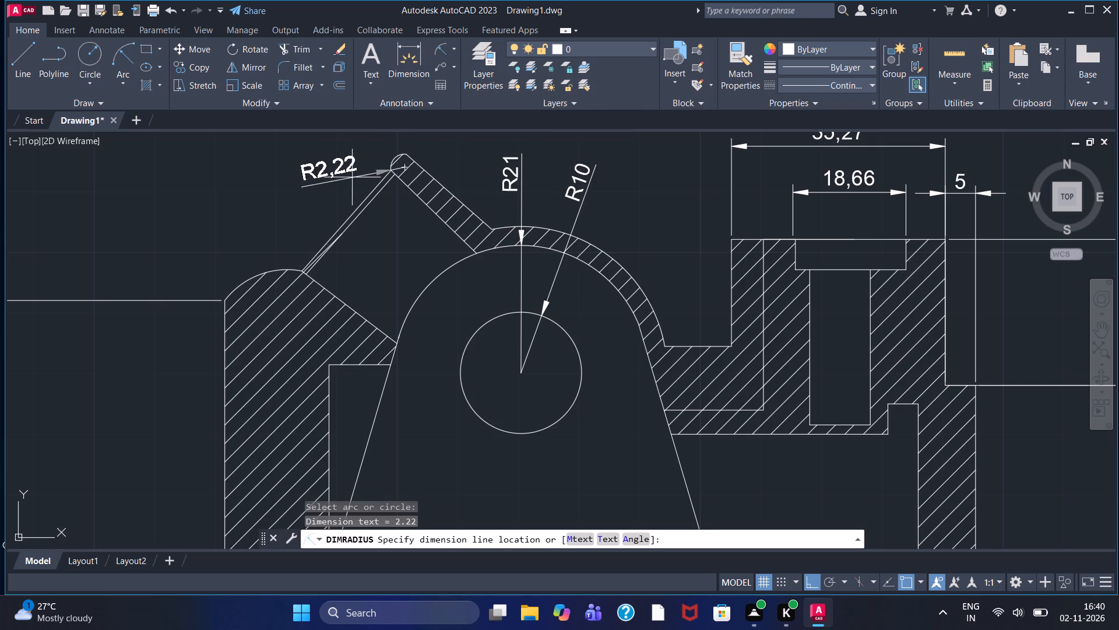
{"action": "left_click", "coordinate": [345, 169]}
Add a radius dimension to the left upright's rounded top, with its text outside the part, above and left of the arc.
{"action": "scroll", "coordinate": [405, 225], "scroll_direction": "up", "scroll_amount": 1}
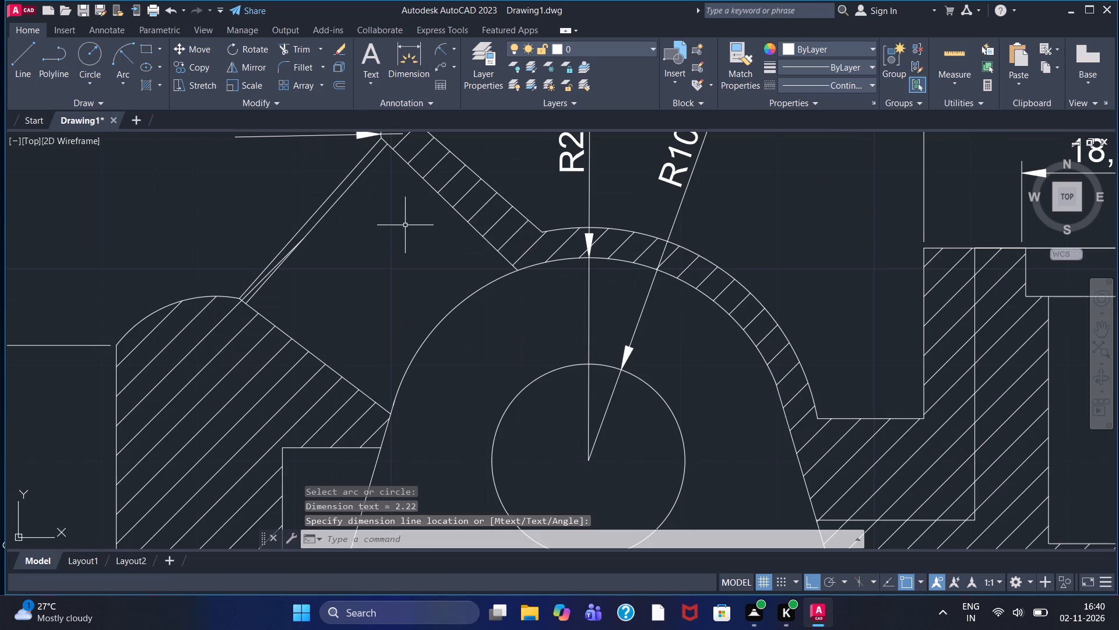
{"action": "scroll", "coordinate": [464, 269], "scroll_direction": "down", "scroll_amount": 1}
{"action": "middle_click_drag", "start_coordinate": [499, 279], "coordinate": [537, 234]}
{"action": "middle_click_drag", "start_coordinate": [483, 198], "coordinate": [563, 251]}
{"action": "scroll", "coordinate": [561, 245], "scroll_direction": "down", "scroll_amount": 1}
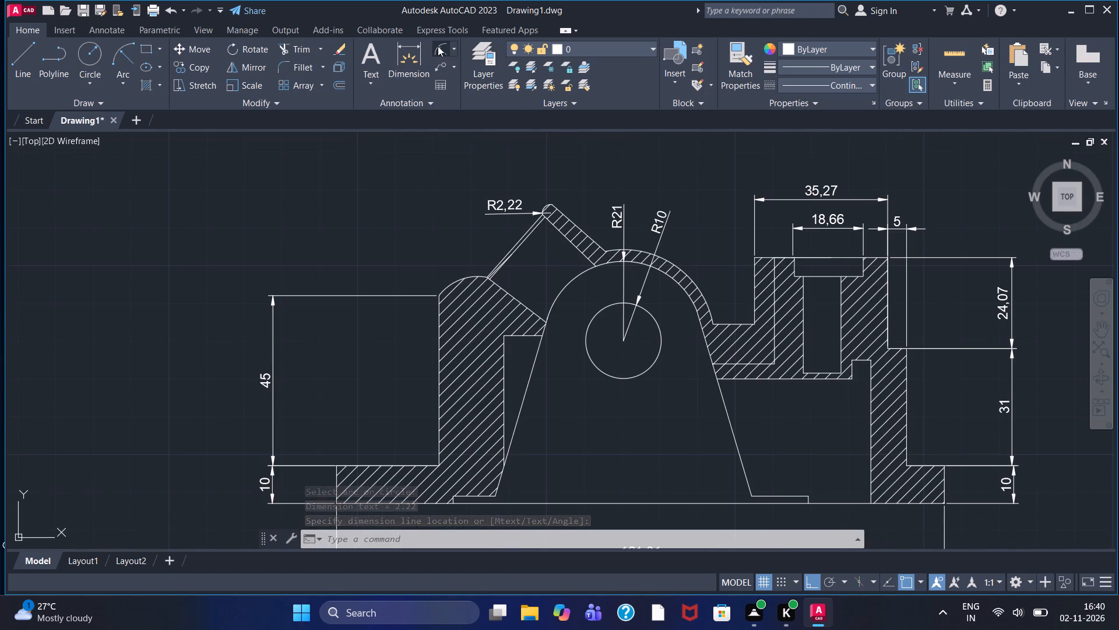
{"action": "left_click", "coordinate": [438, 46]}
{"action": "left_click", "coordinate": [459, 281]}
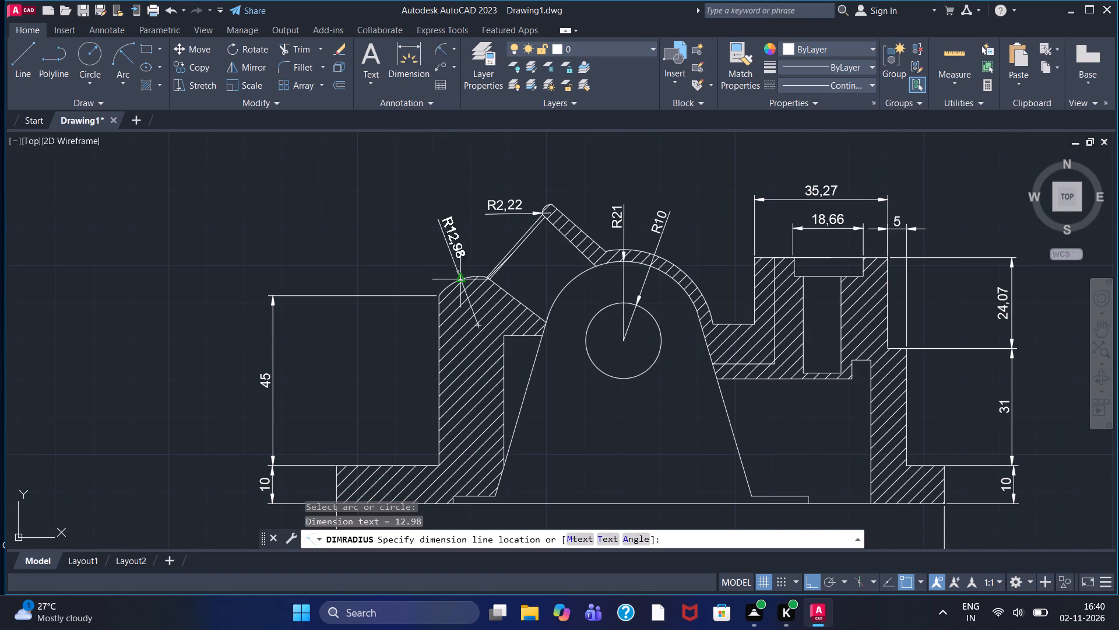
{"action": "left_click", "coordinate": [406, 247]}
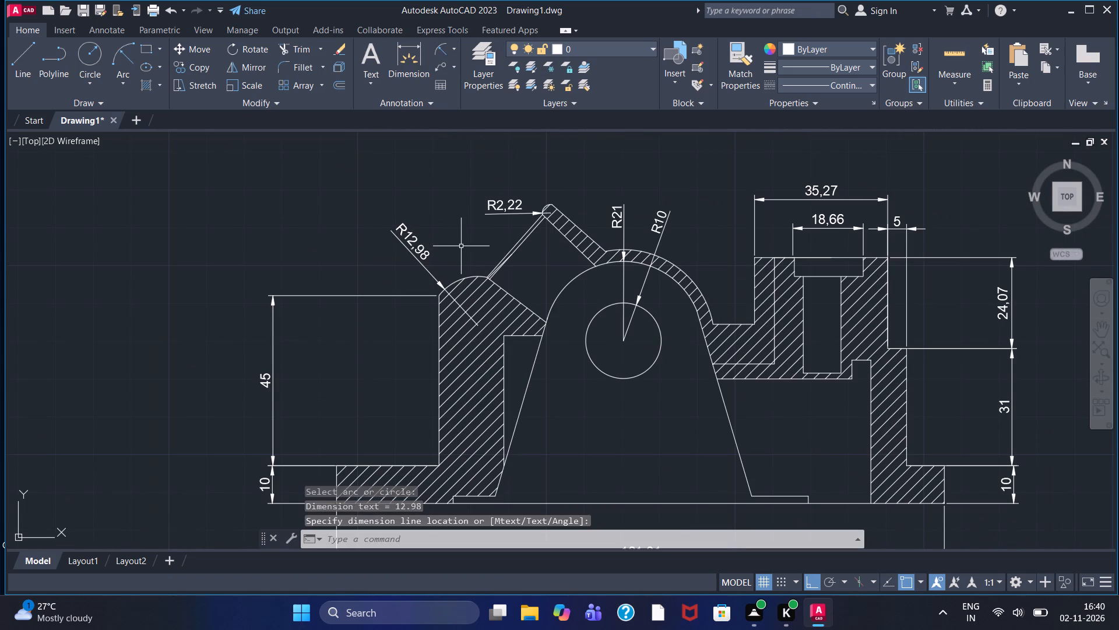
Add a horizontal linear dimension for the narrow bore's width, placed inside the bore just above its bottom.
{"action": "scroll", "coordinate": [463, 246], "scroll_direction": "down", "scroll_amount": 1}
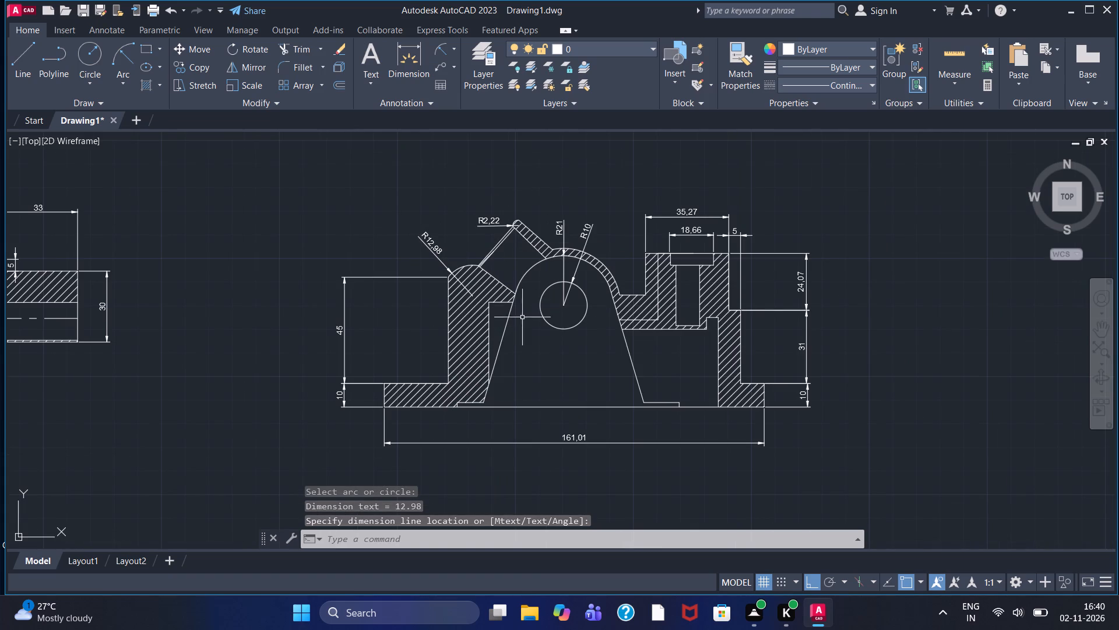
{"action": "middle_click_drag", "start_coordinate": [547, 354], "coordinate": [530, 308]}
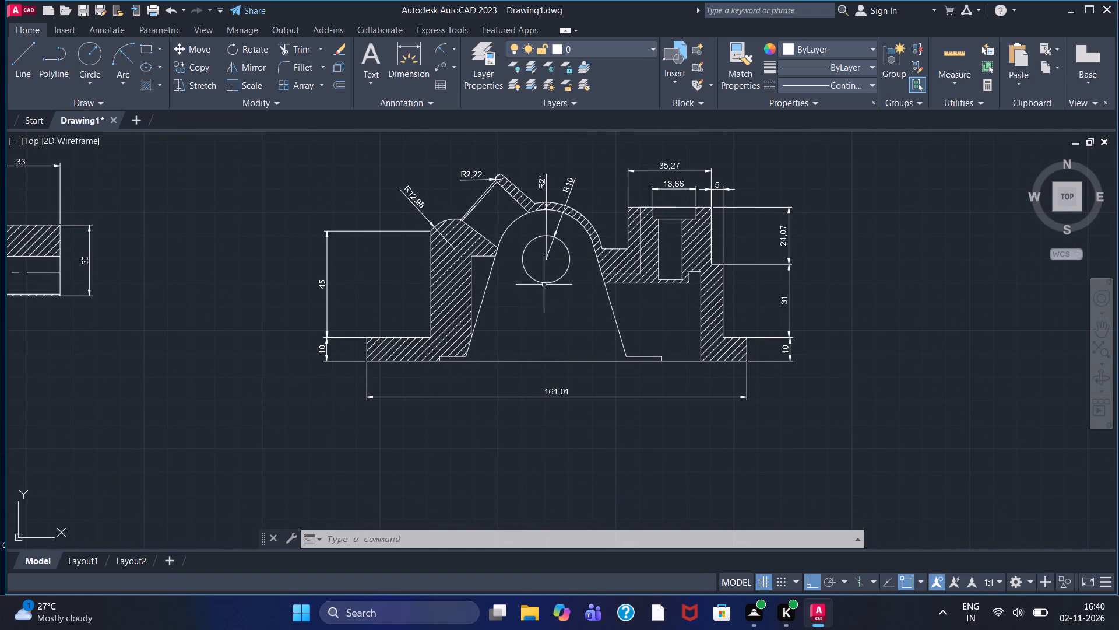
{"action": "scroll", "coordinate": [553, 321], "scroll_direction": "up", "scroll_amount": 1}
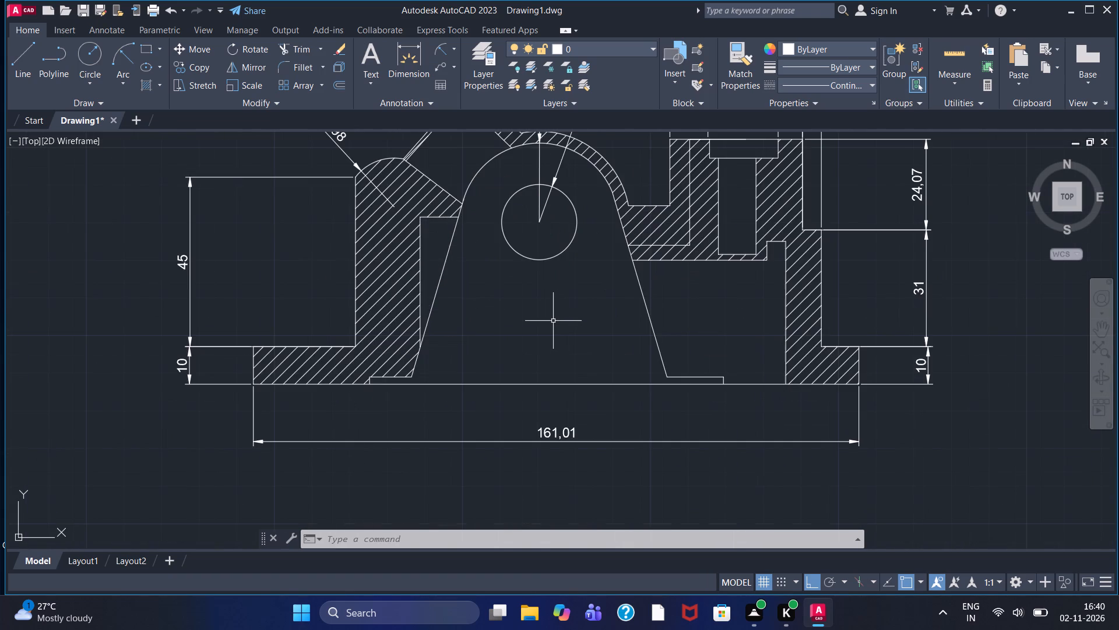
{"action": "scroll", "coordinate": [553, 320], "scroll_direction": "down", "scroll_amount": 1}
{"action": "scroll", "coordinate": [673, 281], "scroll_direction": "up", "scroll_amount": 3}
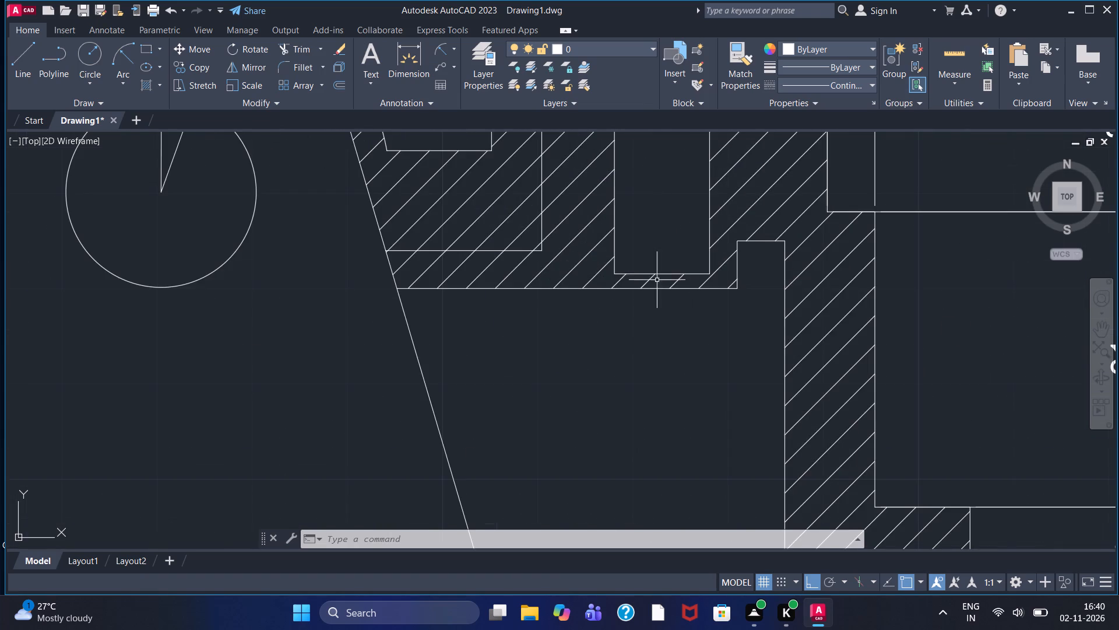
{"action": "middle_click_drag", "start_coordinate": [638, 307], "coordinate": [496, 500]}
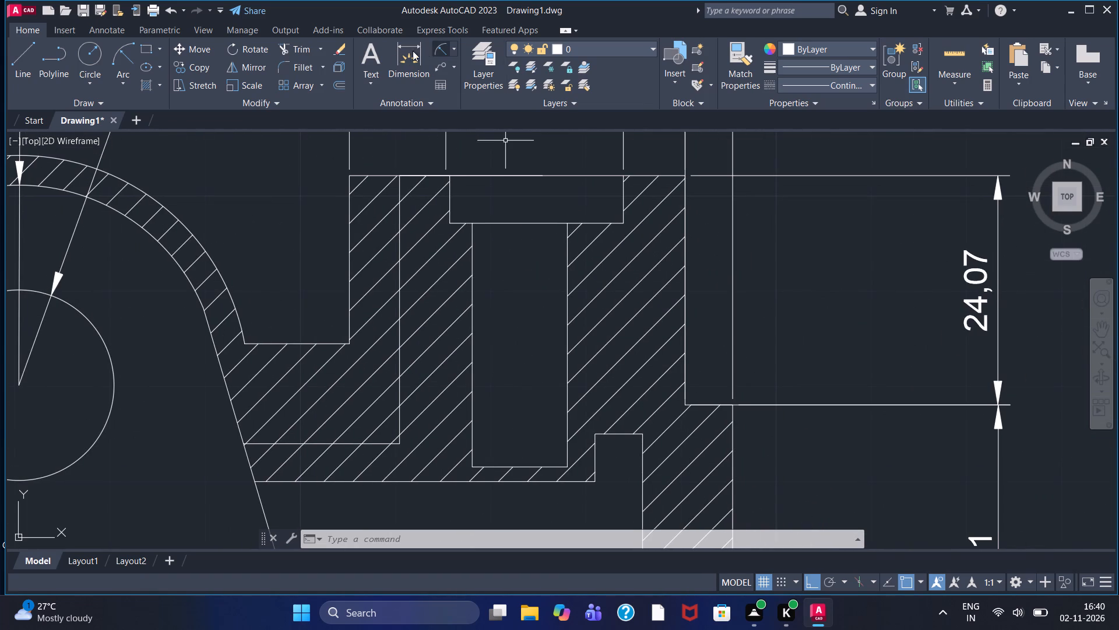
{"action": "left_click", "coordinate": [451, 51]}
{"action": "left_click", "coordinate": [463, 69]}
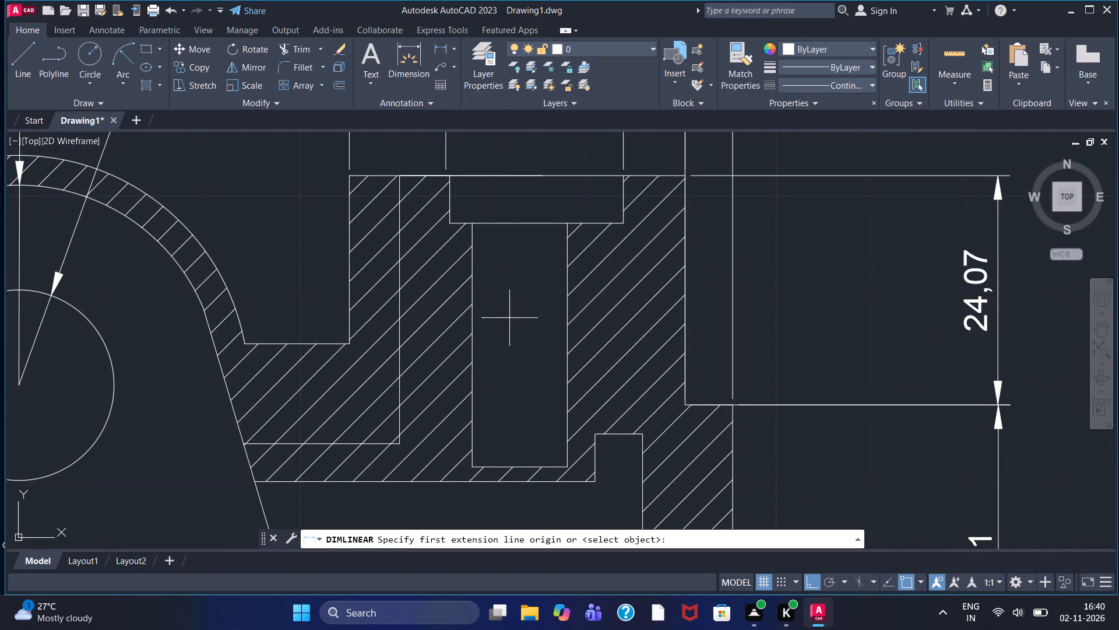
{"action": "left_click", "coordinate": [471, 467]}
{"action": "left_click", "coordinate": [568, 463]}
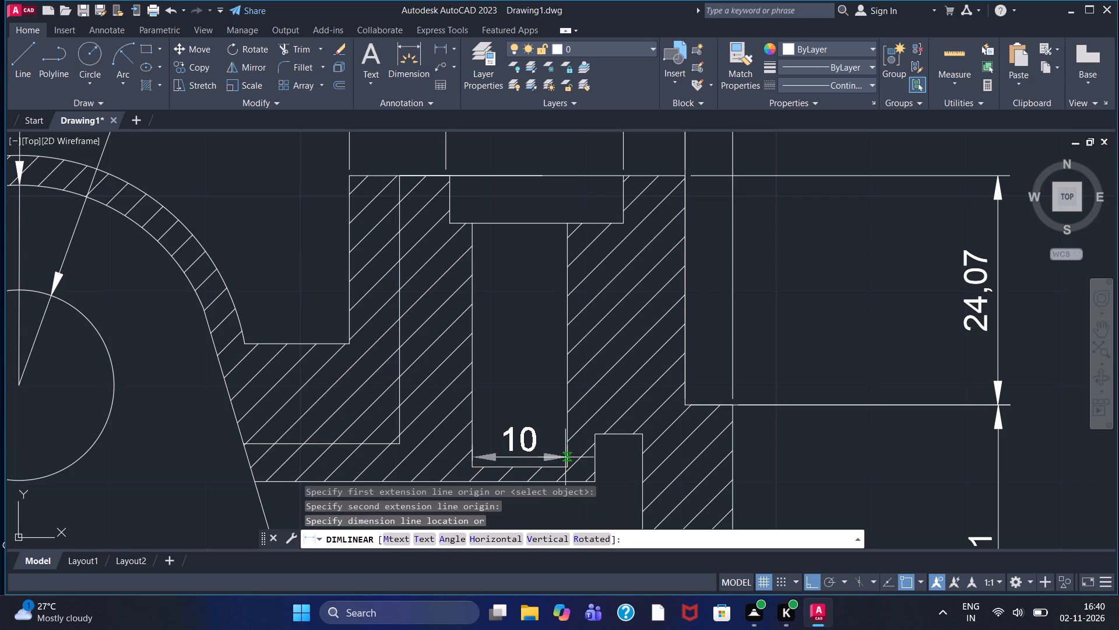
{"action": "left_click", "coordinate": [544, 418]}
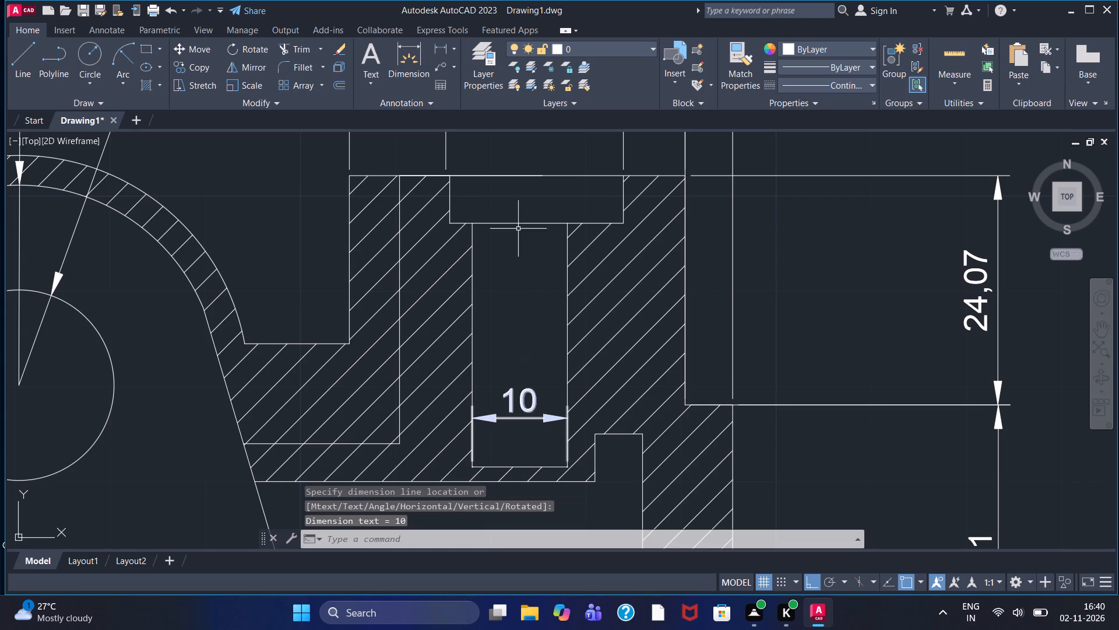
Add a vertical linear dimension for the narrow bore's depth below the counterbore, placed between the block and its outer height dimension.
{"action": "left_click", "coordinate": [438, 48]}
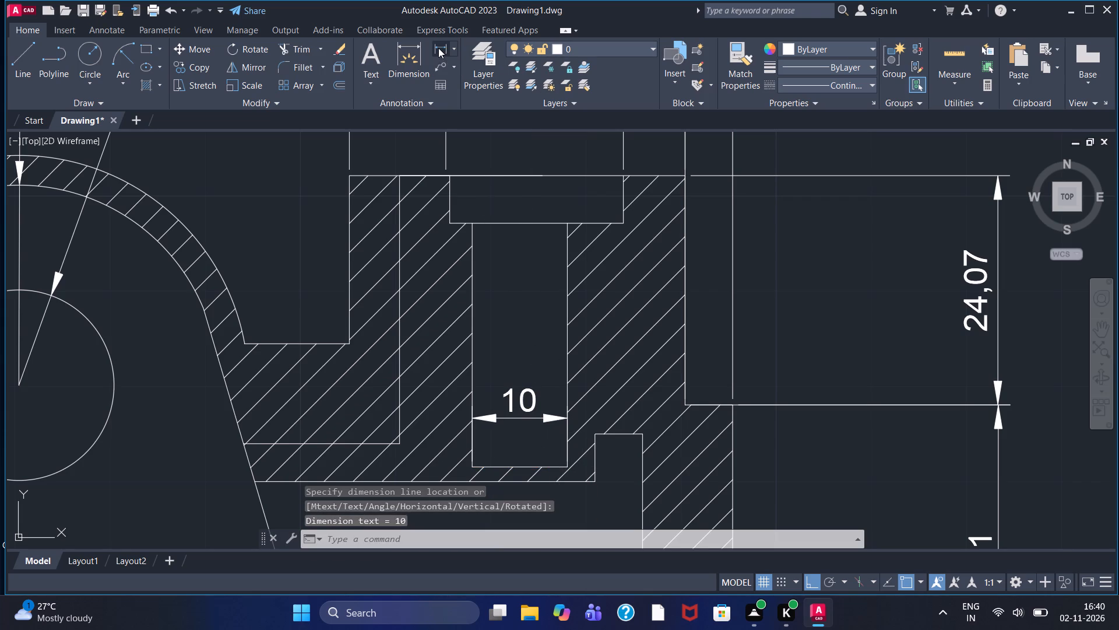
{"action": "scroll", "coordinate": [491, 254], "scroll_direction": "down", "scroll_amount": 1}
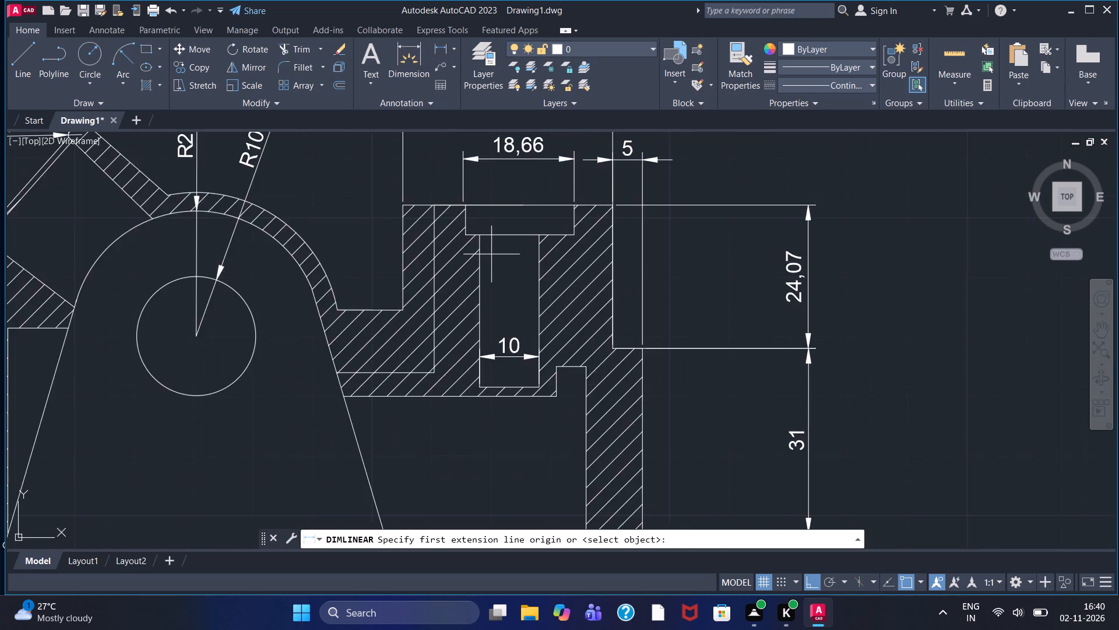
{"action": "scroll", "coordinate": [491, 254], "scroll_direction": "down", "scroll_amount": 1}
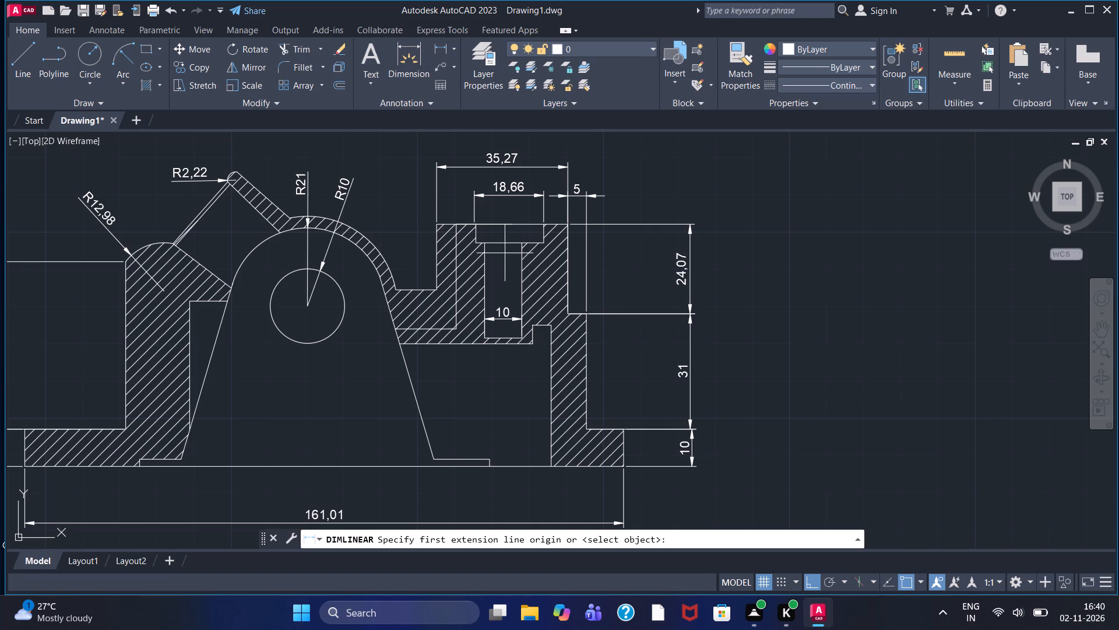
{"action": "left_click", "coordinate": [522, 242]}
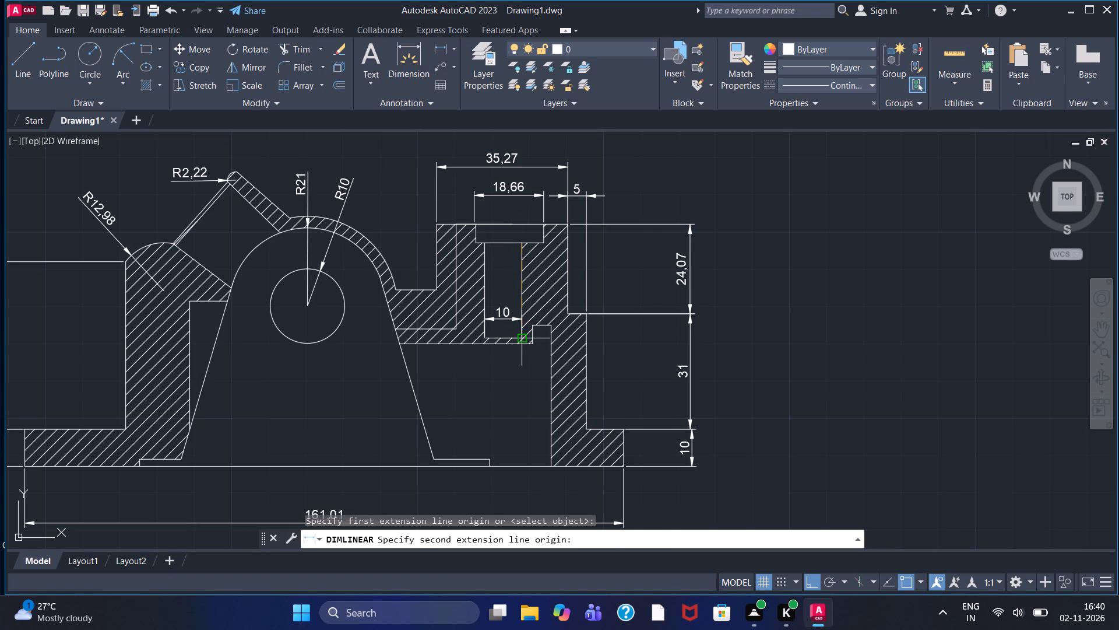
{"action": "left_click", "coordinate": [519, 335]}
{"action": "left_click", "coordinate": [622, 315]}
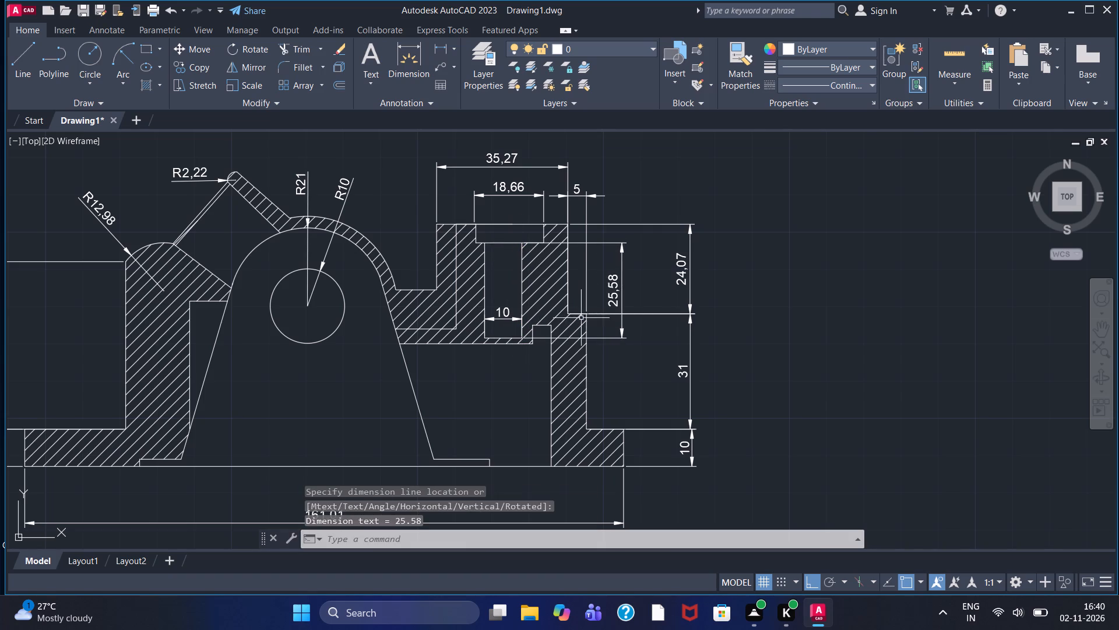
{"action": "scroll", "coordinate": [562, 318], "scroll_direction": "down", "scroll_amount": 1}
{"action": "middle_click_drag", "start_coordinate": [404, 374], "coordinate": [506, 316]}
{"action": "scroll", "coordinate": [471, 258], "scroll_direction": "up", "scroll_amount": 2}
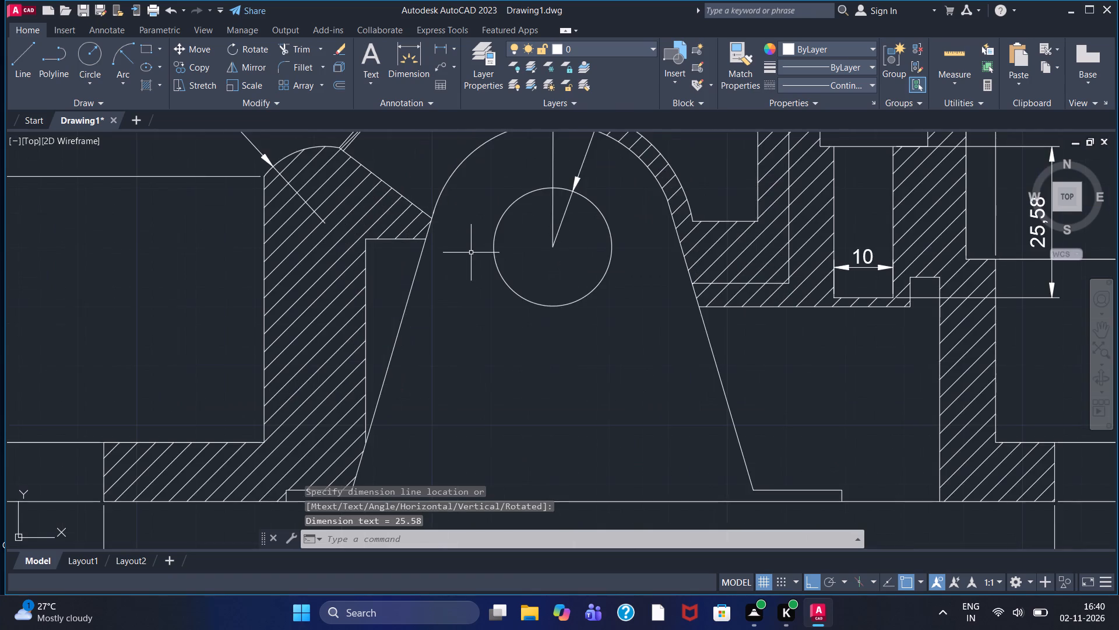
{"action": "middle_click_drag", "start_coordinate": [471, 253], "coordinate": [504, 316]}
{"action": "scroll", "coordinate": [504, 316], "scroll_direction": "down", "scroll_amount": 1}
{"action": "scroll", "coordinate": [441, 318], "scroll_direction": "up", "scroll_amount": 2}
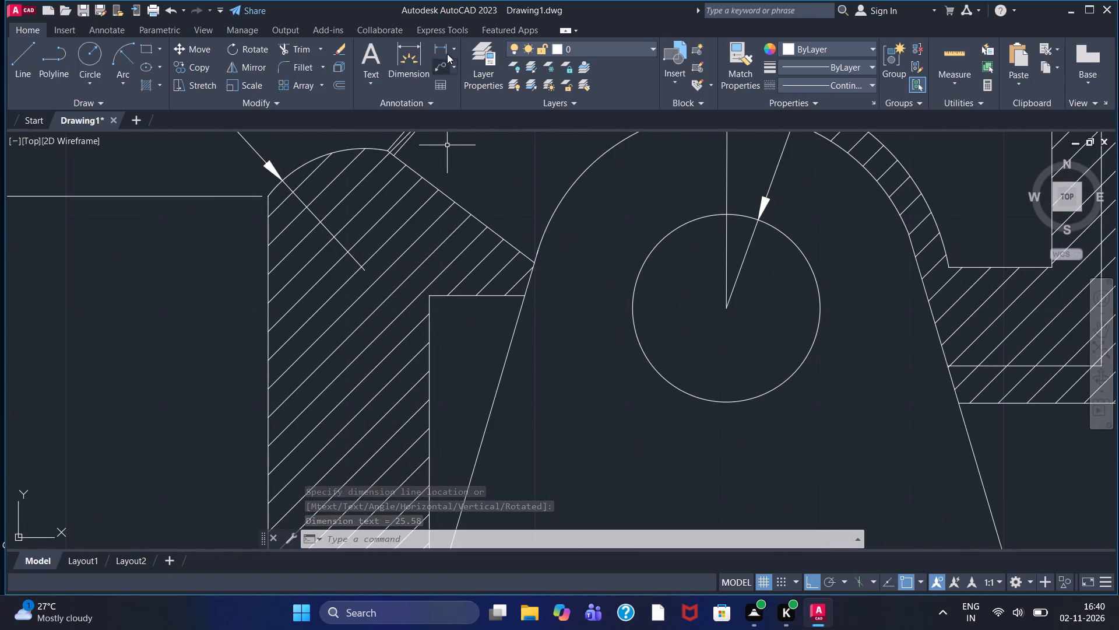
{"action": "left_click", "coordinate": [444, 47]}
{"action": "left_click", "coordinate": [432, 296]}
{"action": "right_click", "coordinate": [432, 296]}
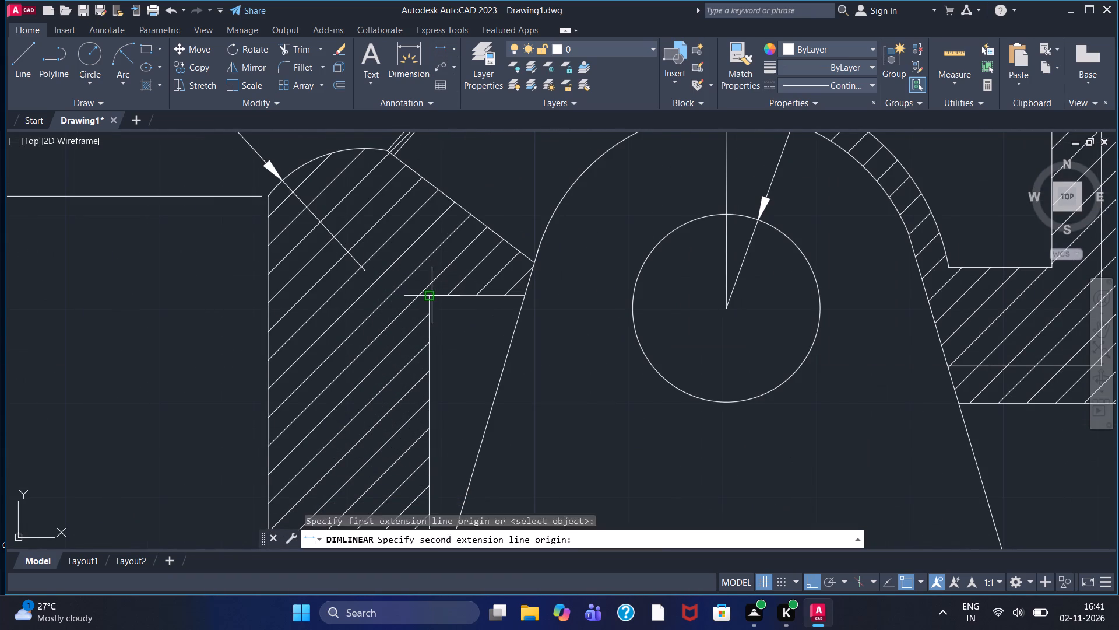
Add a horizontal linear dimension for the short ledge between the left upright's inner side and the tapered support, placed just below it.
{"action": "left_click", "coordinate": [439, 47]}
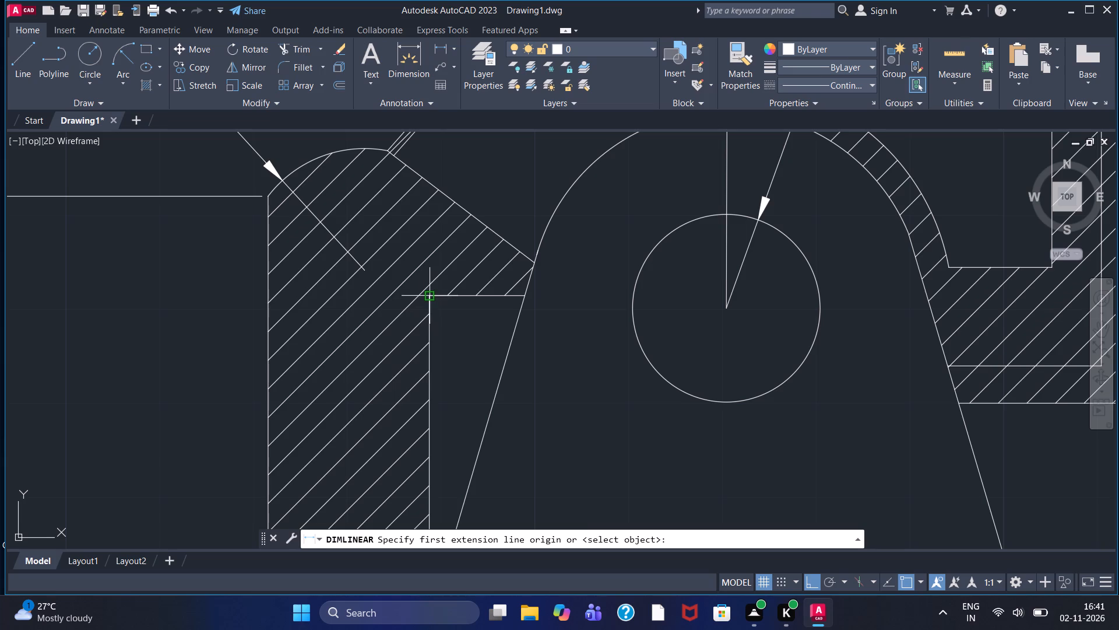
{"action": "left_click", "coordinate": [428, 297]}
{"action": "left_click", "coordinate": [525, 299]}
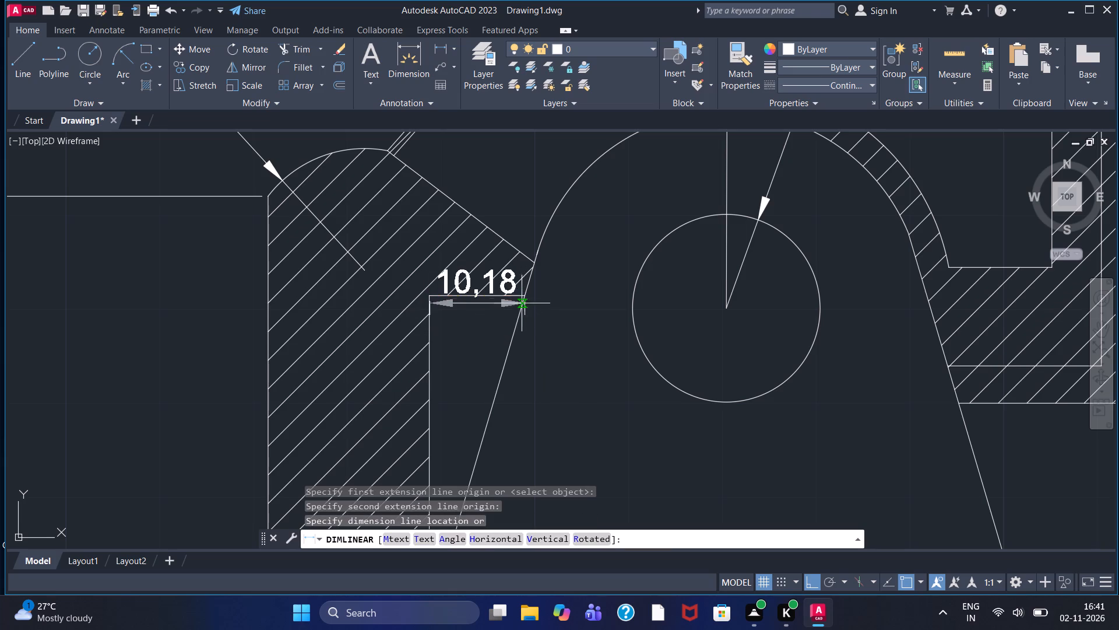
{"action": "left_click", "coordinate": [499, 346]}
Examine the whole dimensioned sectional view and the free drawing space below it.
{"action": "scroll", "coordinate": [494, 346], "scroll_direction": "down", "scroll_amount": 1}
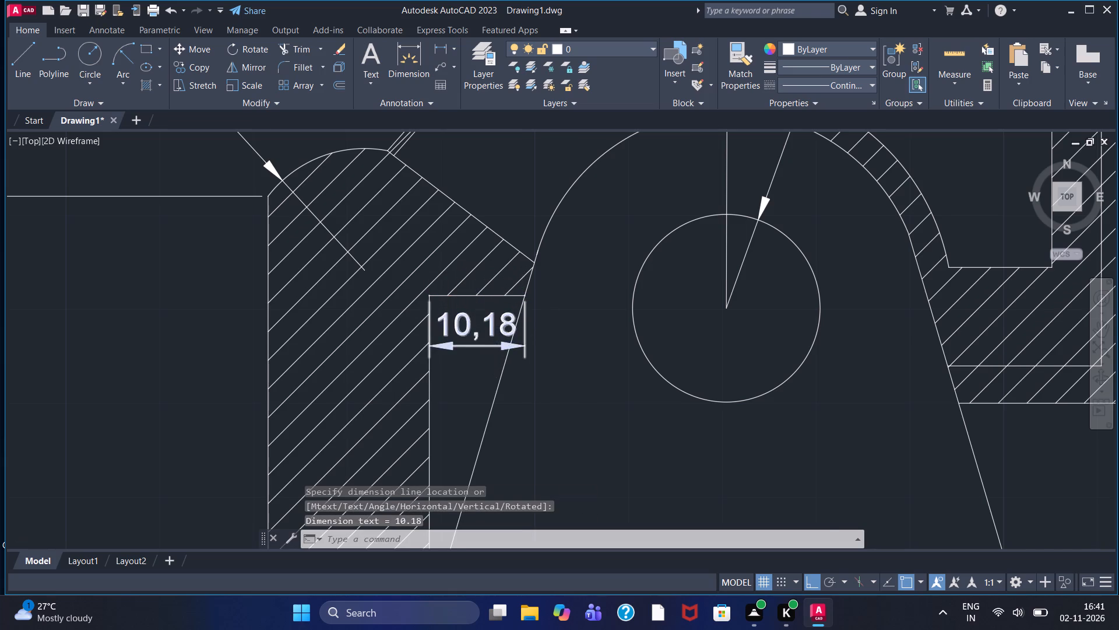
{"action": "middle_click_drag", "start_coordinate": [316, 369], "coordinate": [392, 304]}
{"action": "scroll", "coordinate": [392, 304], "scroll_direction": "down", "scroll_amount": 1}
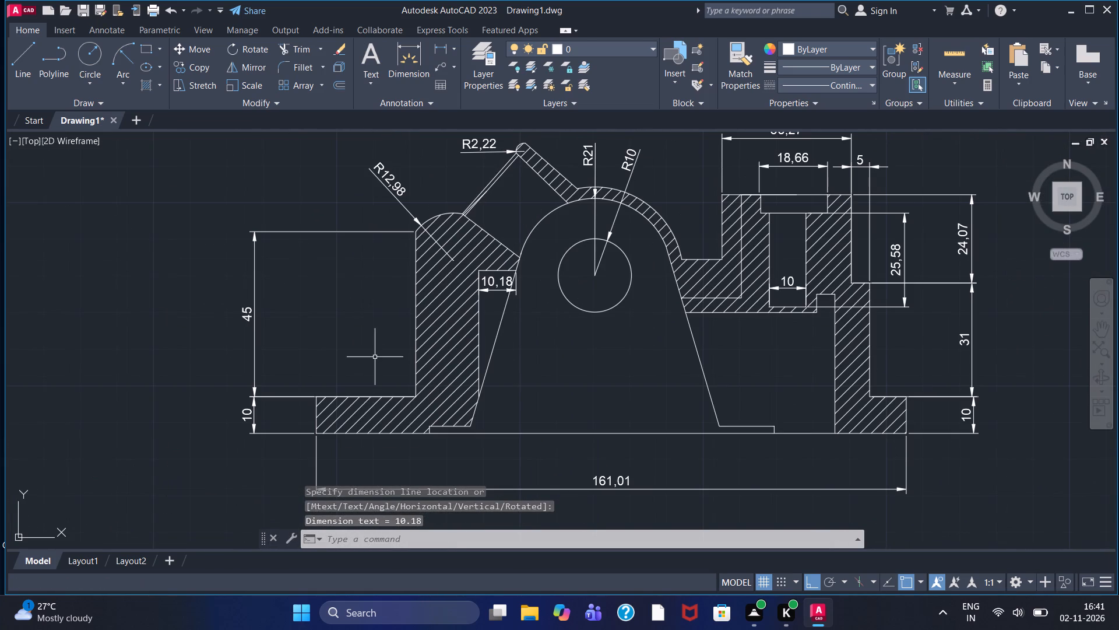
{"action": "scroll", "coordinate": [379, 390], "scroll_direction": "down", "scroll_amount": 1}
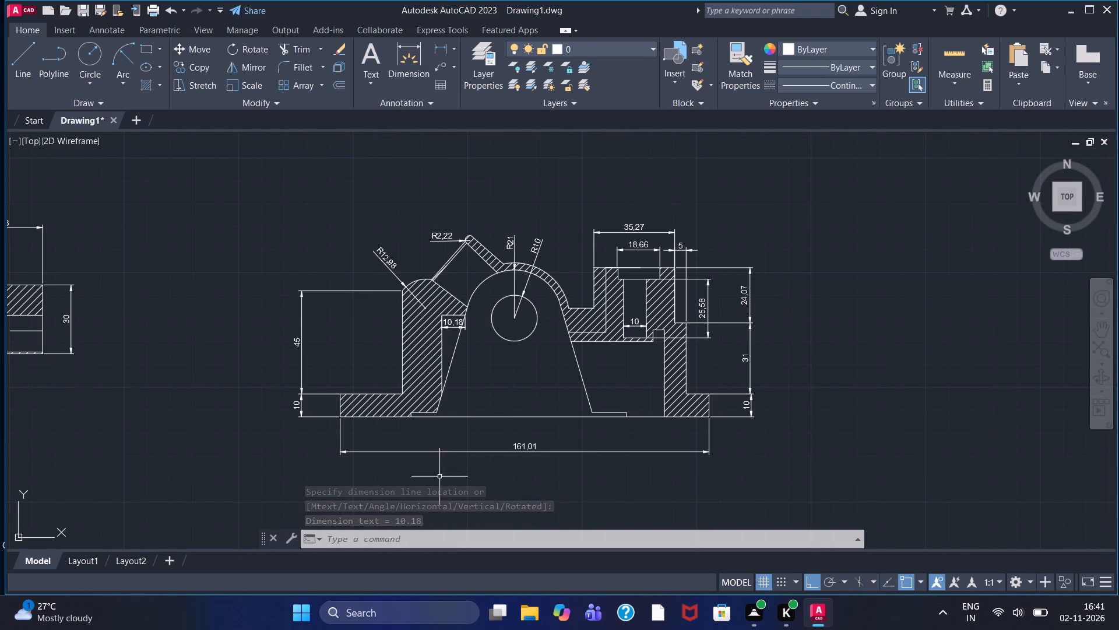
{"action": "scroll", "coordinate": [441, 440], "scroll_direction": "down", "scroll_amount": 1}
{"action": "middle_click_drag", "start_coordinate": [441, 440], "coordinate": [506, 365]}
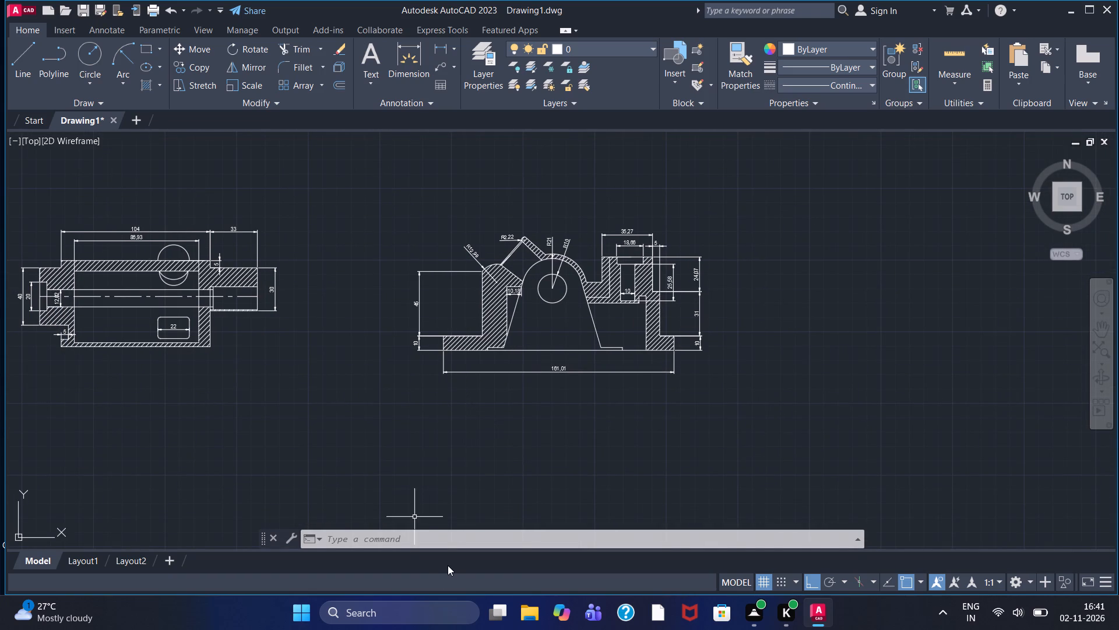
{"action": "middle_click_drag", "start_coordinate": [479, 450], "coordinate": [431, 346]}
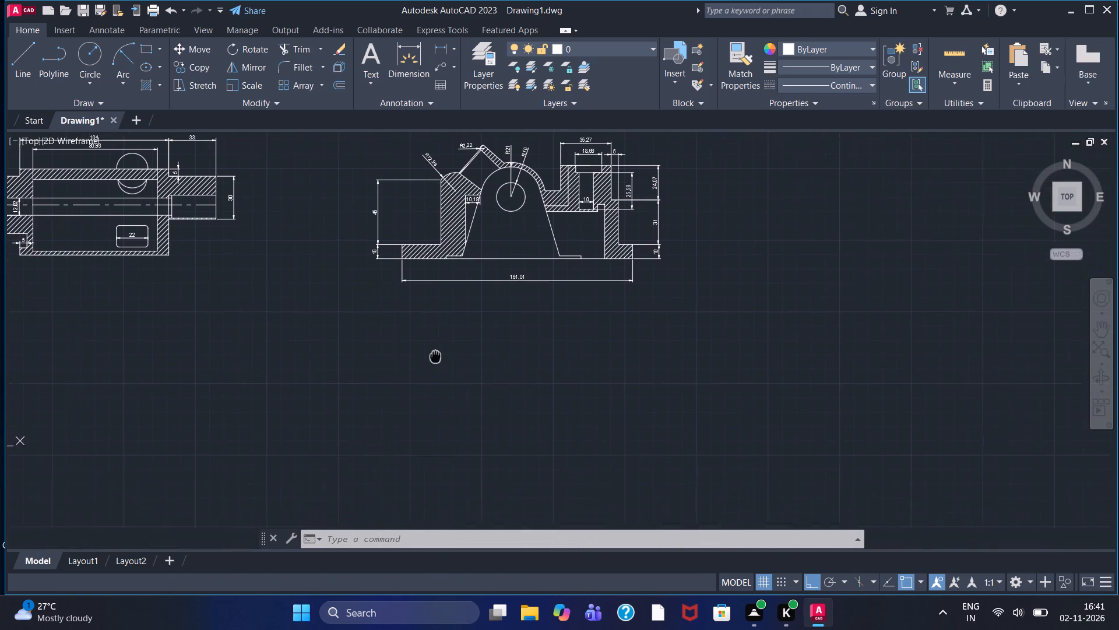
{"action": "middle_click_drag", "start_coordinate": [431, 346], "coordinate": [430, 344]}
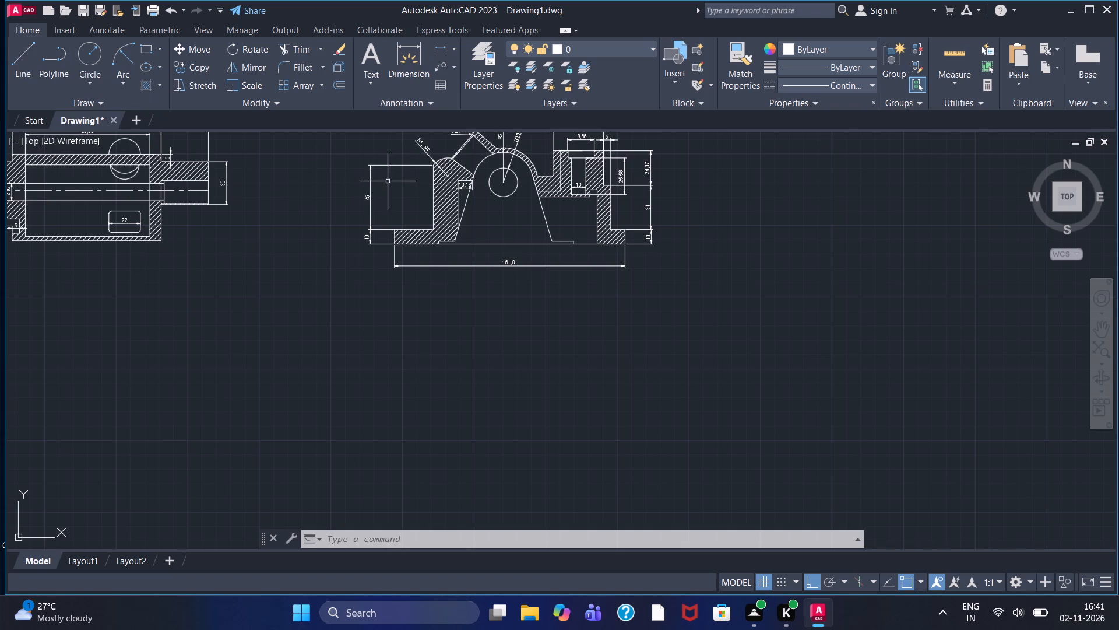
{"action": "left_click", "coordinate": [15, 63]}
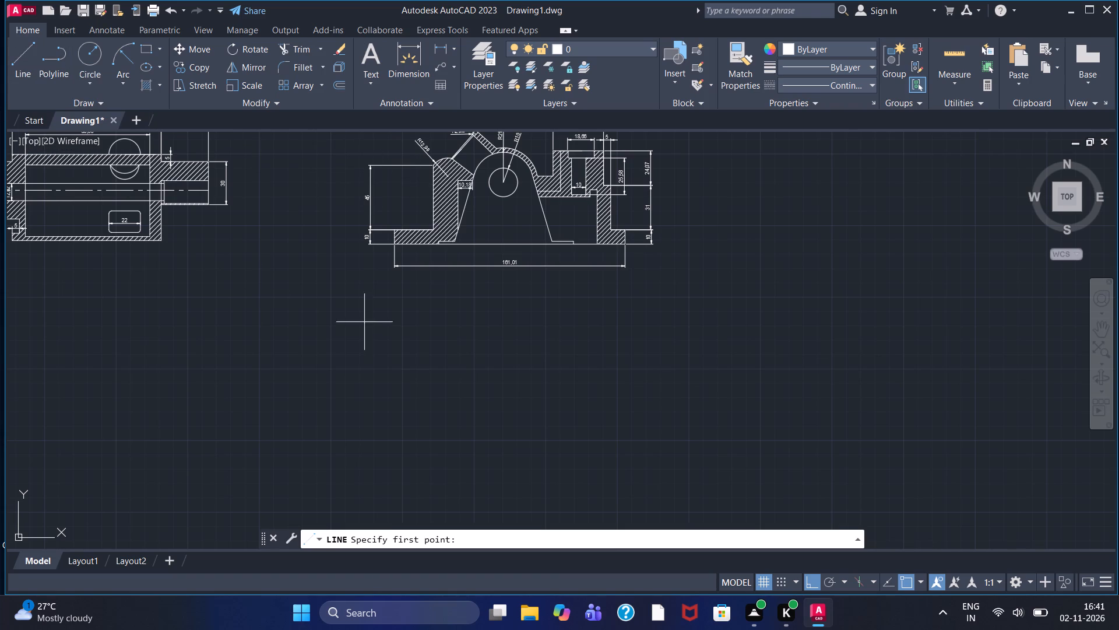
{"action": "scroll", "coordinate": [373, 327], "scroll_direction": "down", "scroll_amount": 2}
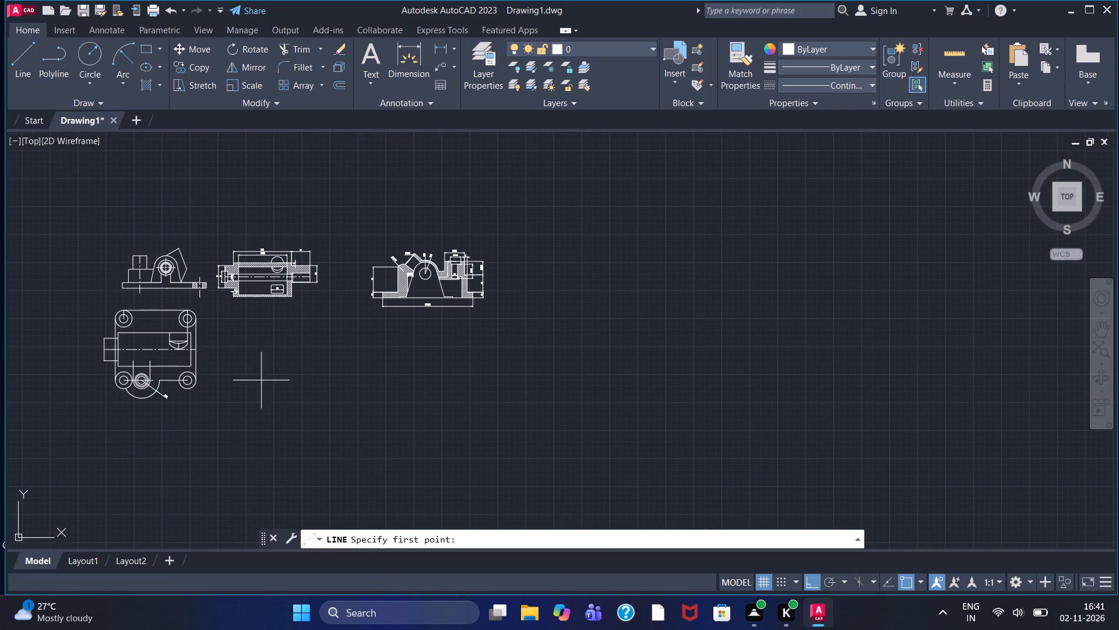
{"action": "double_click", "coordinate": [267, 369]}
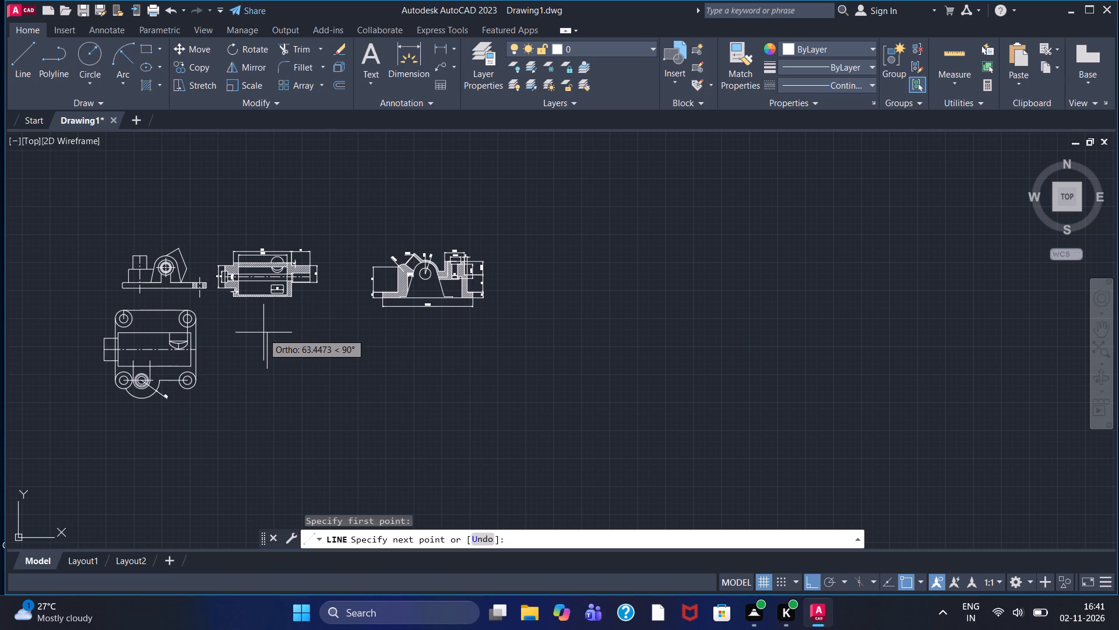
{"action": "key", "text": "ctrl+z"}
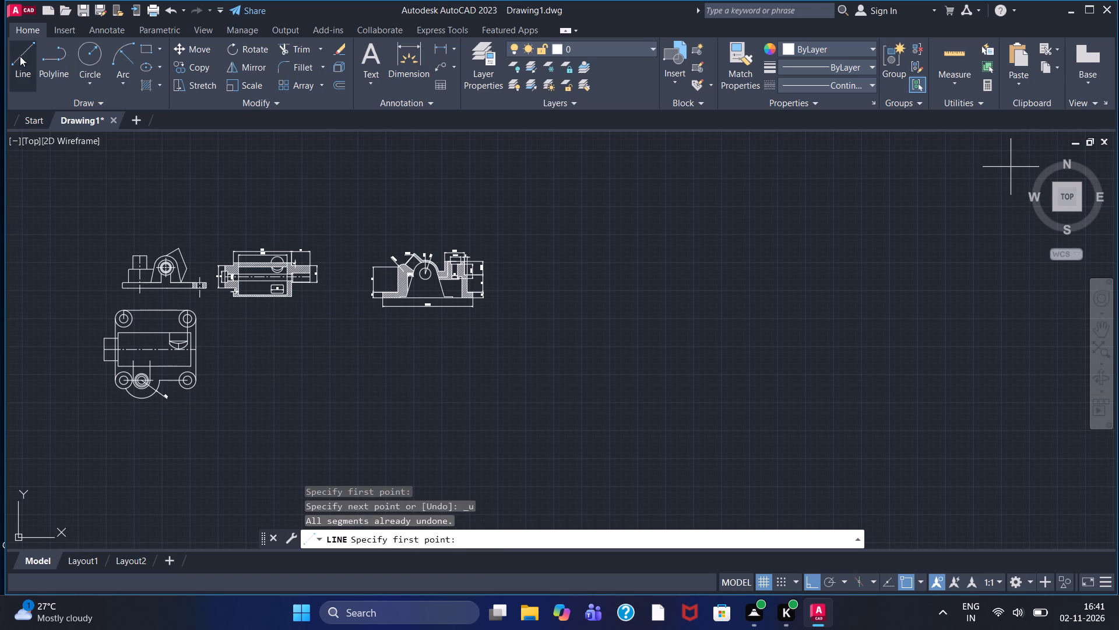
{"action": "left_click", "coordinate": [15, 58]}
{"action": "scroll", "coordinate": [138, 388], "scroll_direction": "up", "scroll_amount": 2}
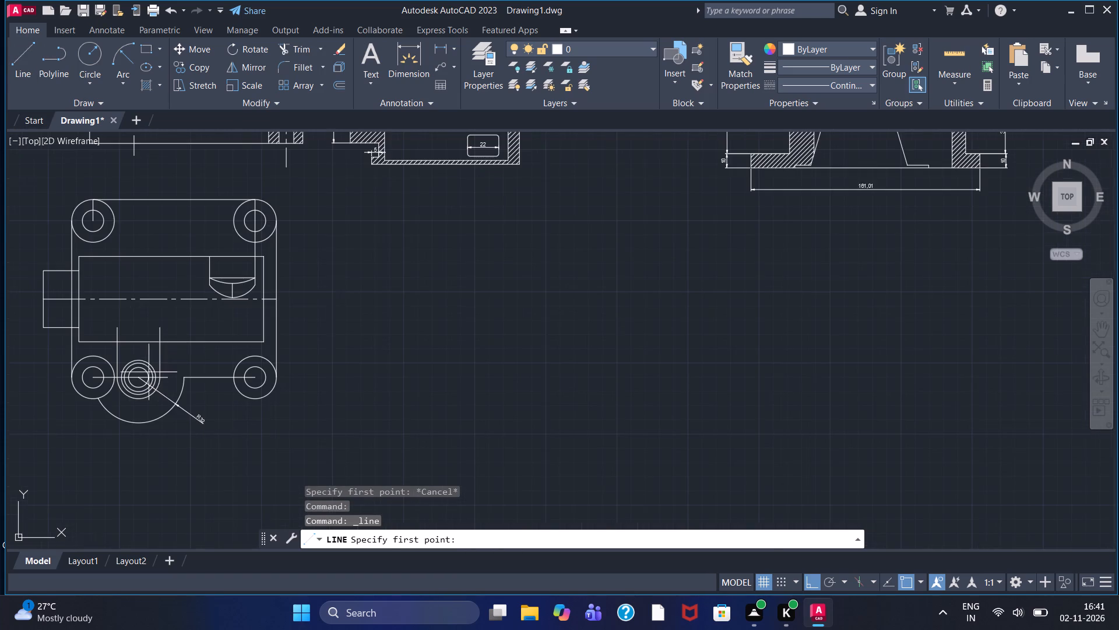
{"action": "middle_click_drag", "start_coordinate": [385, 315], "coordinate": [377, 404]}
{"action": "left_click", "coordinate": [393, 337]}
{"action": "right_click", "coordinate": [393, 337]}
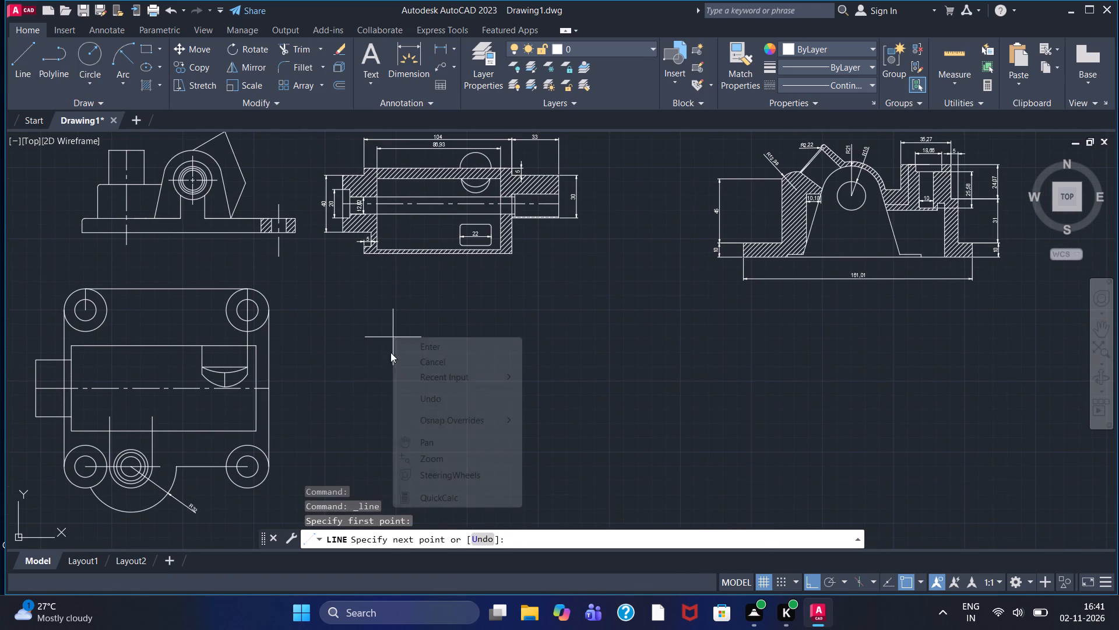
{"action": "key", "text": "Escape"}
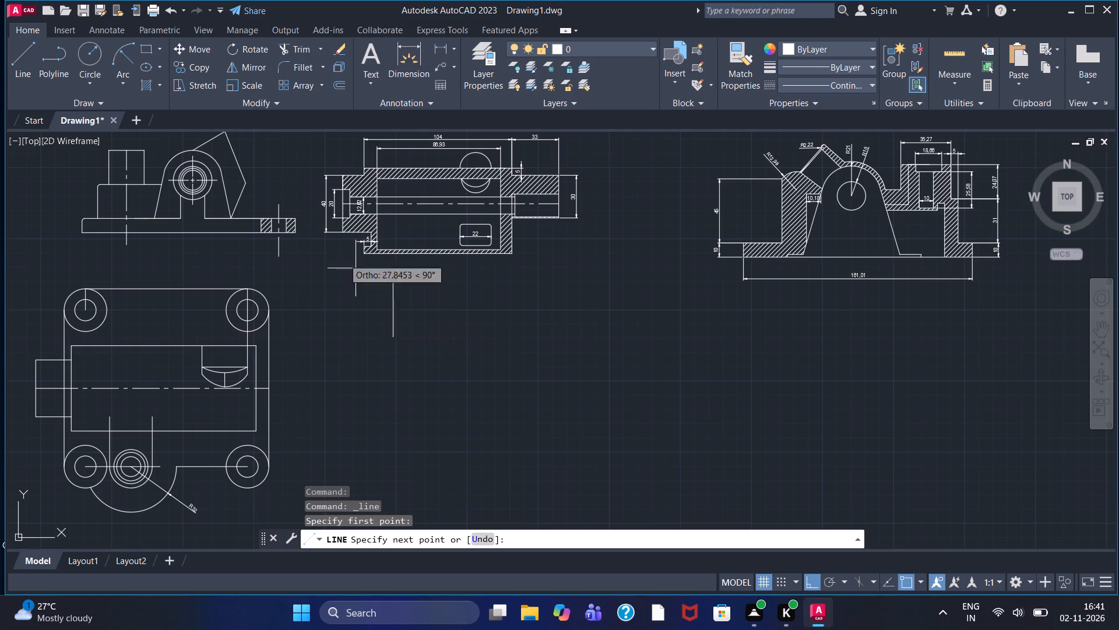
Draw a closed rectangle of lines, 152 wide and 130 high, in the free space beside the existing plan view.
{"action": "left_click", "coordinate": [19, 60]}
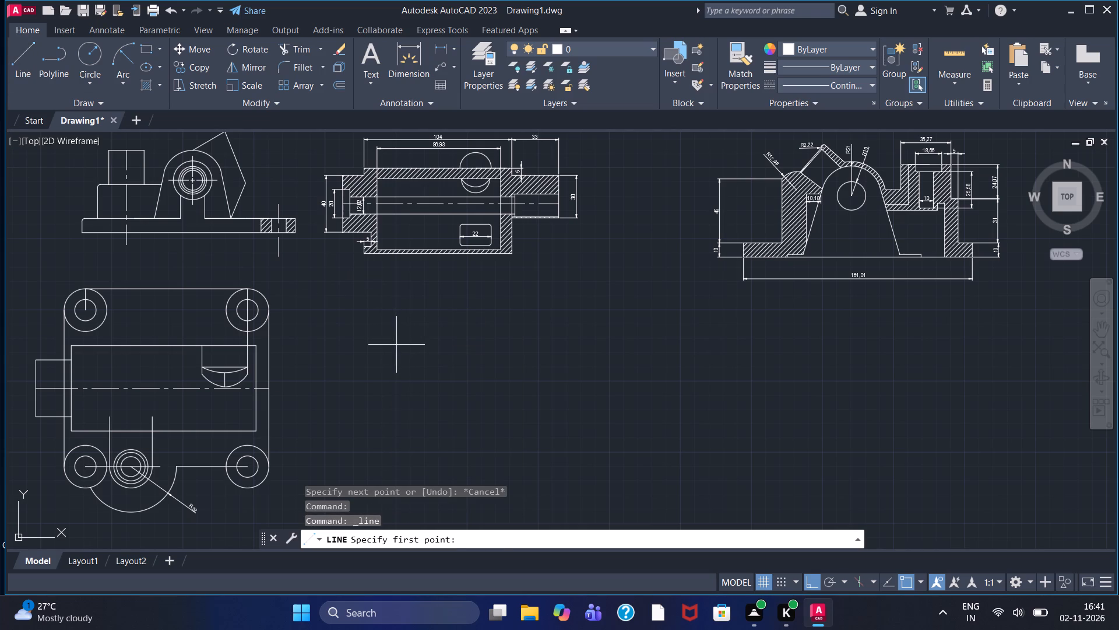
{"action": "left_click", "coordinate": [396, 345]}
{"action": "type", "text": "130"}
{"action": "key", "text": "Return"}
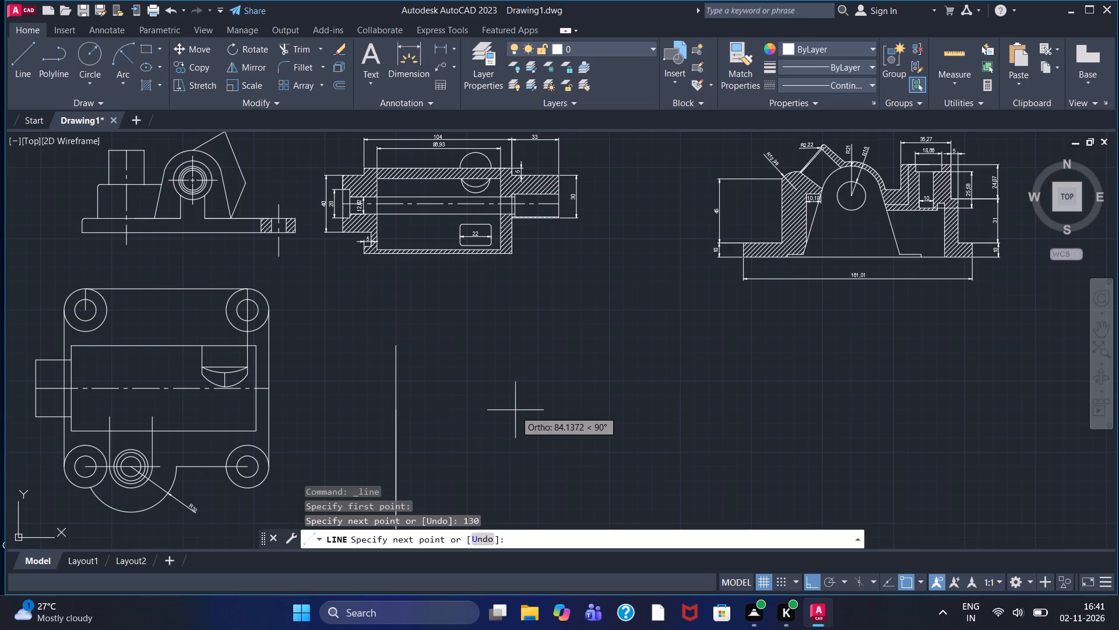
{"action": "scroll", "coordinate": [515, 410], "scroll_direction": "down", "scroll_amount": 1}
{"action": "middle_click_drag", "start_coordinate": [508, 408], "coordinate": [508, 386]}
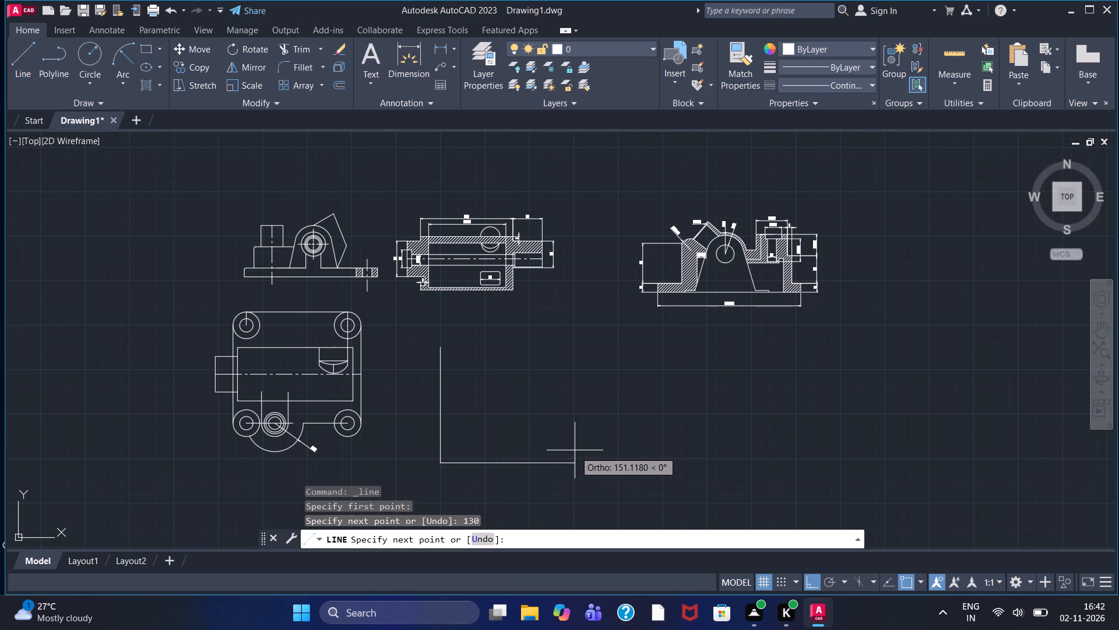
{"action": "type", "text": "152"}
{"action": "key", "text": "Return"}
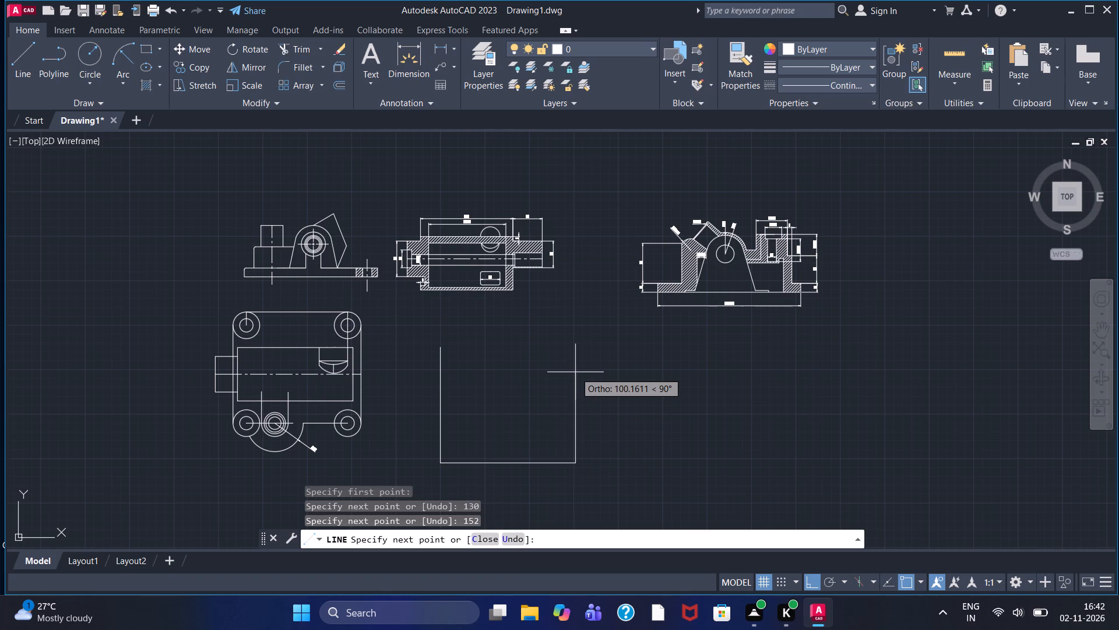
{"action": "type", "text": "130"}
{"action": "key", "text": "Return"}
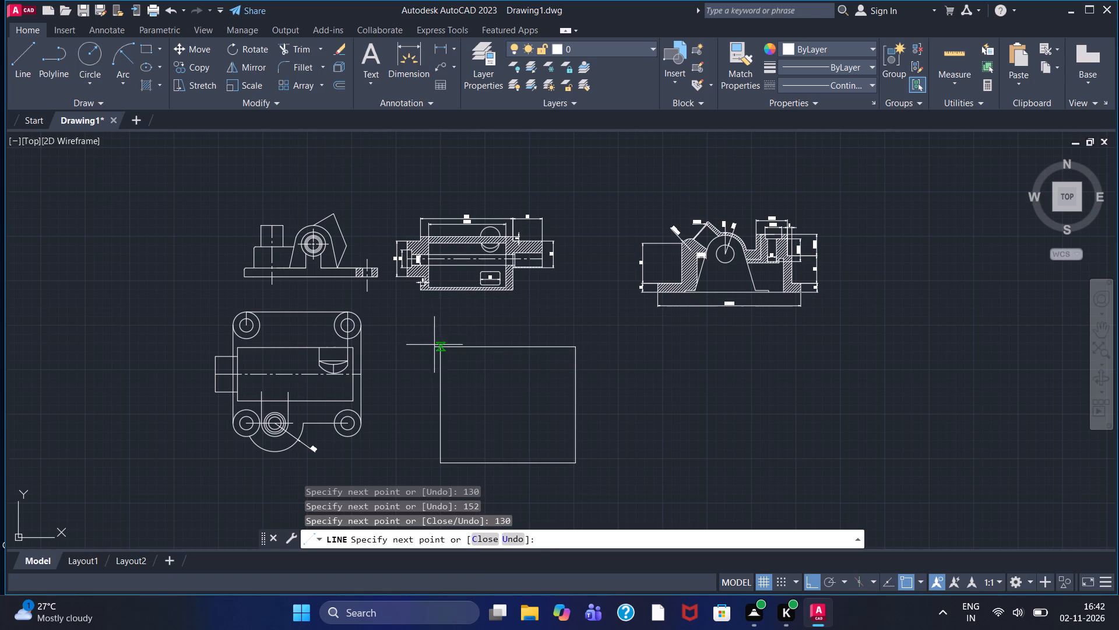
{"action": "scroll", "coordinate": [437, 348], "scroll_direction": "up", "scroll_amount": 3}
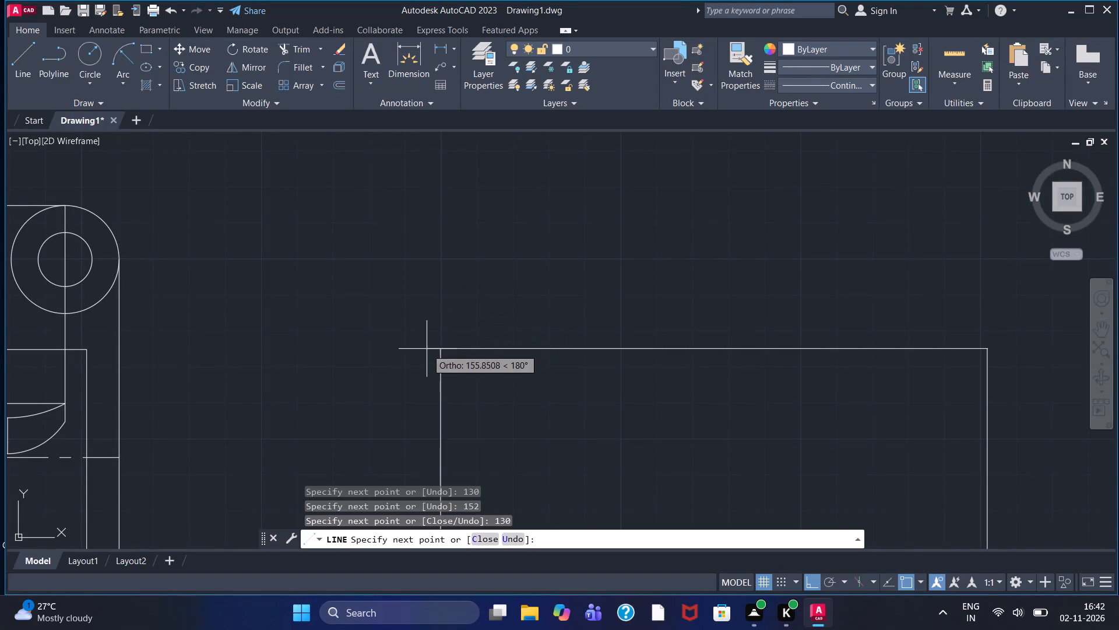
{"action": "left_click", "coordinate": [439, 346]}
{"action": "right_click", "coordinate": [439, 346]}
{"action": "left_click", "coordinate": [457, 353]}
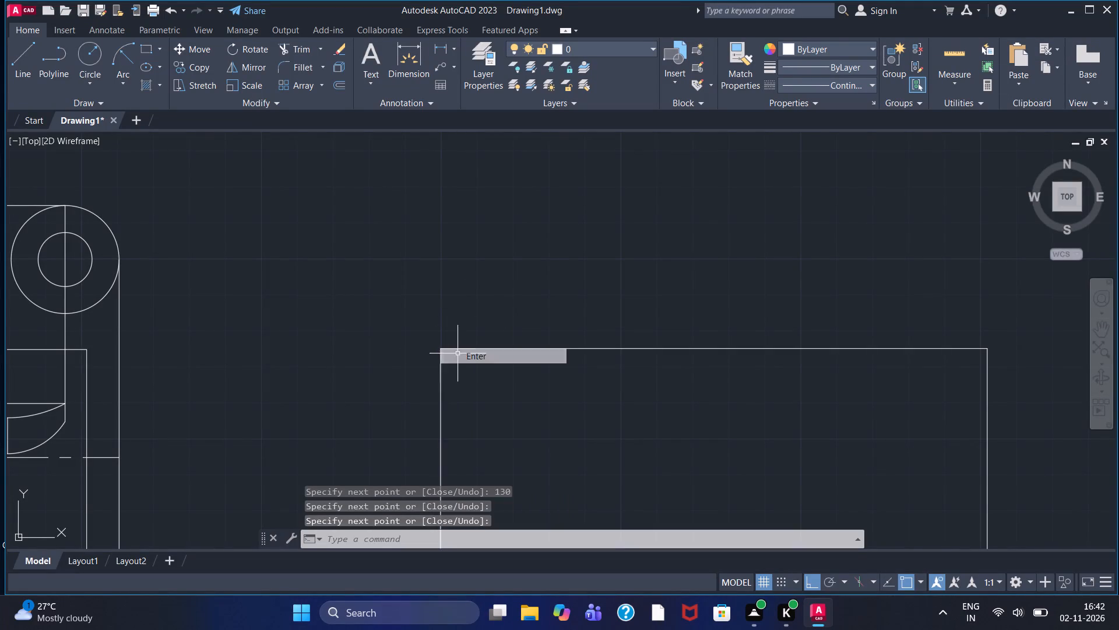
Fillet the new rectangle's two upper corners with a radius of 9.
{"action": "scroll", "coordinate": [525, 400], "scroll_direction": "down", "scroll_amount": 1}
{"action": "middle_click_drag", "start_coordinate": [551, 410], "coordinate": [548, 322]}
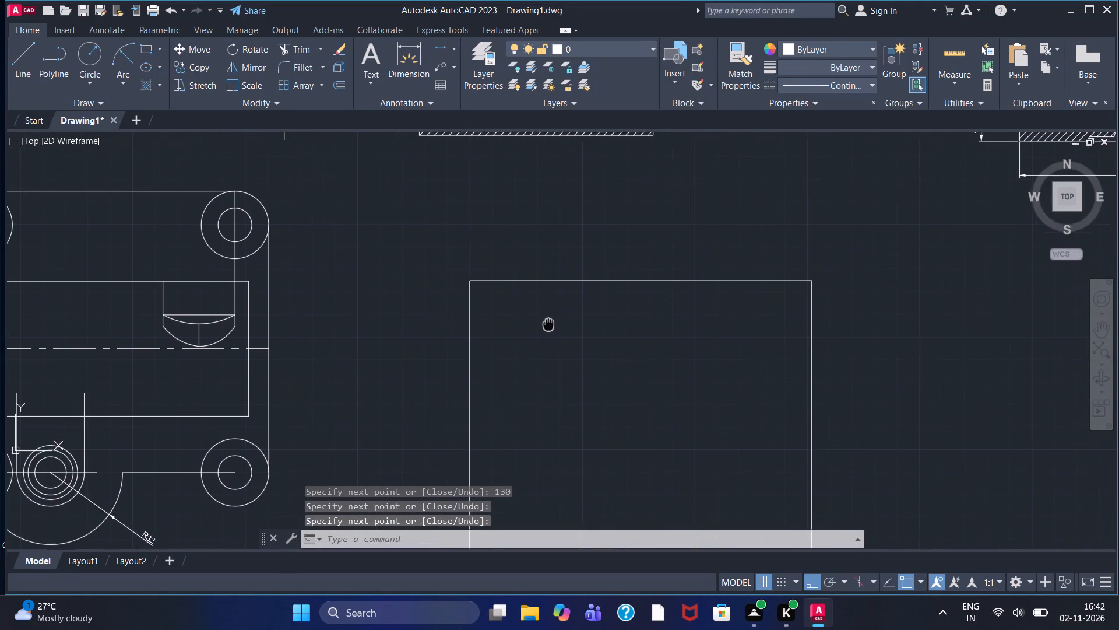
{"action": "middle_click_drag", "start_coordinate": [548, 322], "coordinate": [546, 319]}
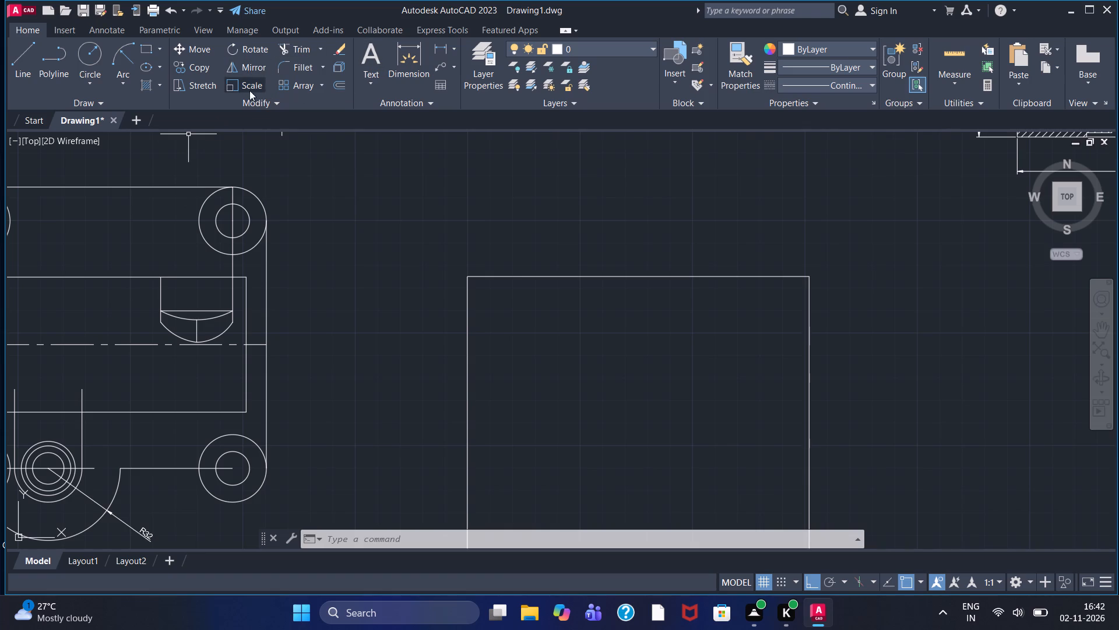
{"action": "left_click", "coordinate": [303, 64]}
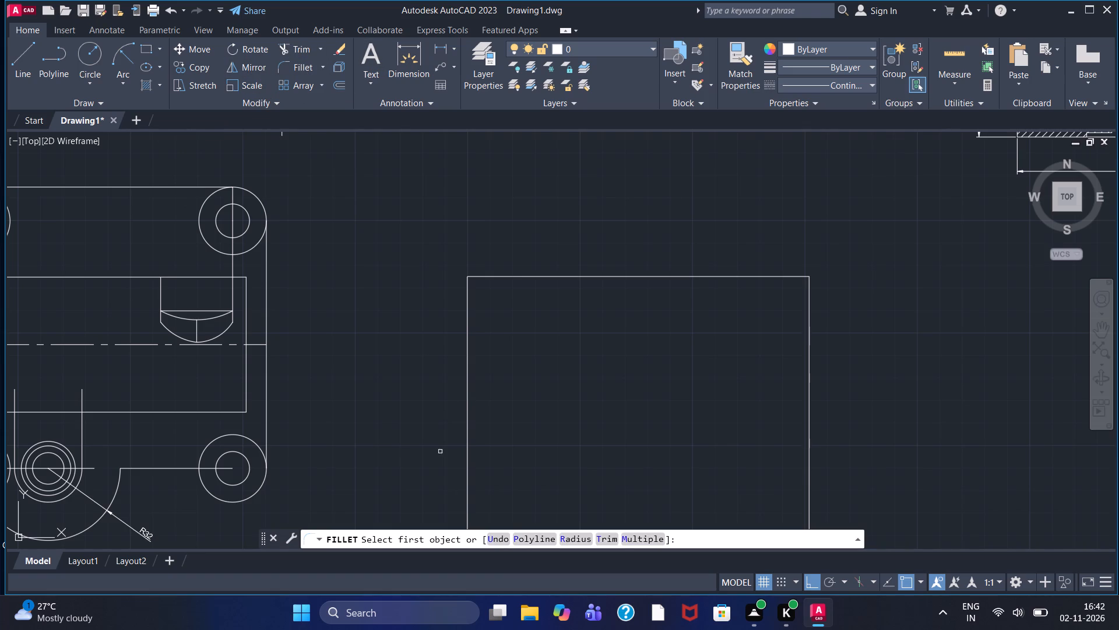
{"action": "left_click", "coordinate": [585, 537]}
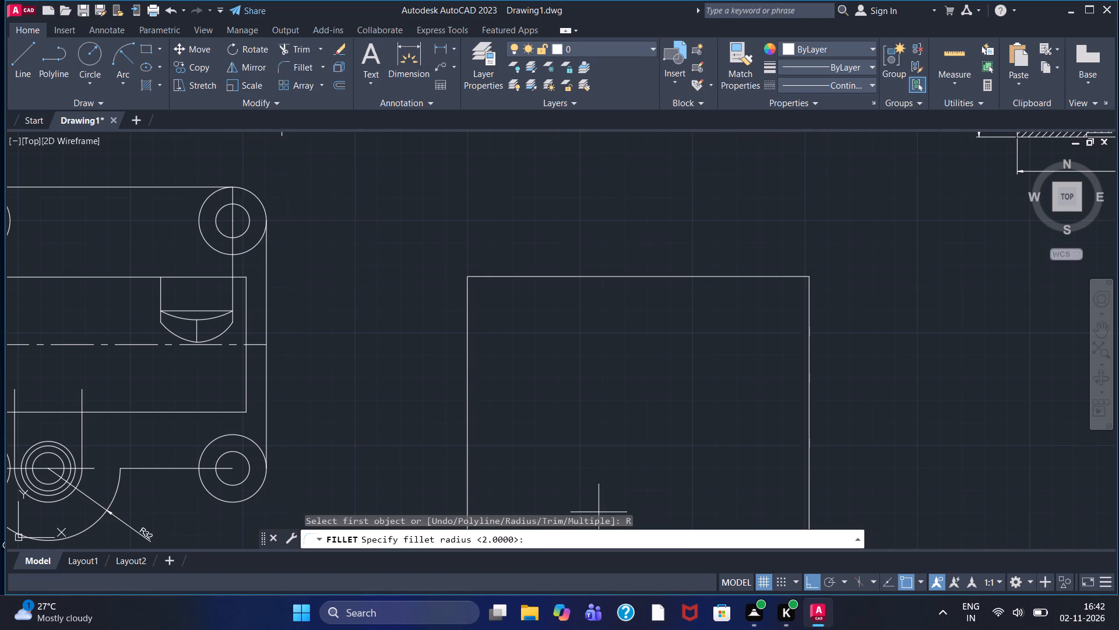
{"action": "key", "text": "9"}
{"action": "key", "text": "Return"}
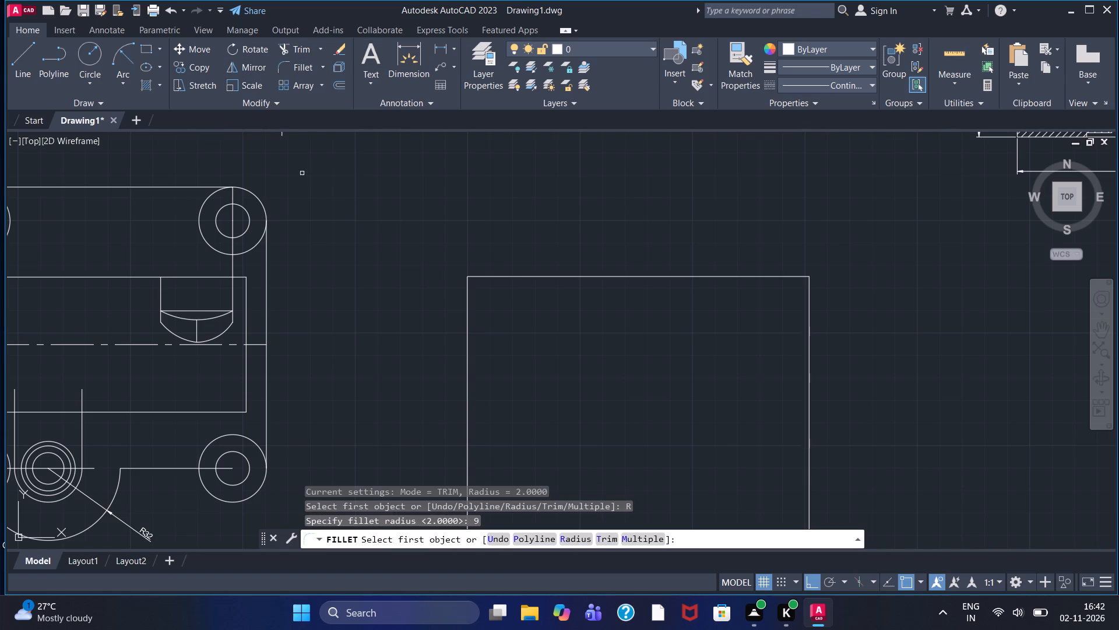
{"action": "left_click", "coordinate": [469, 289]}
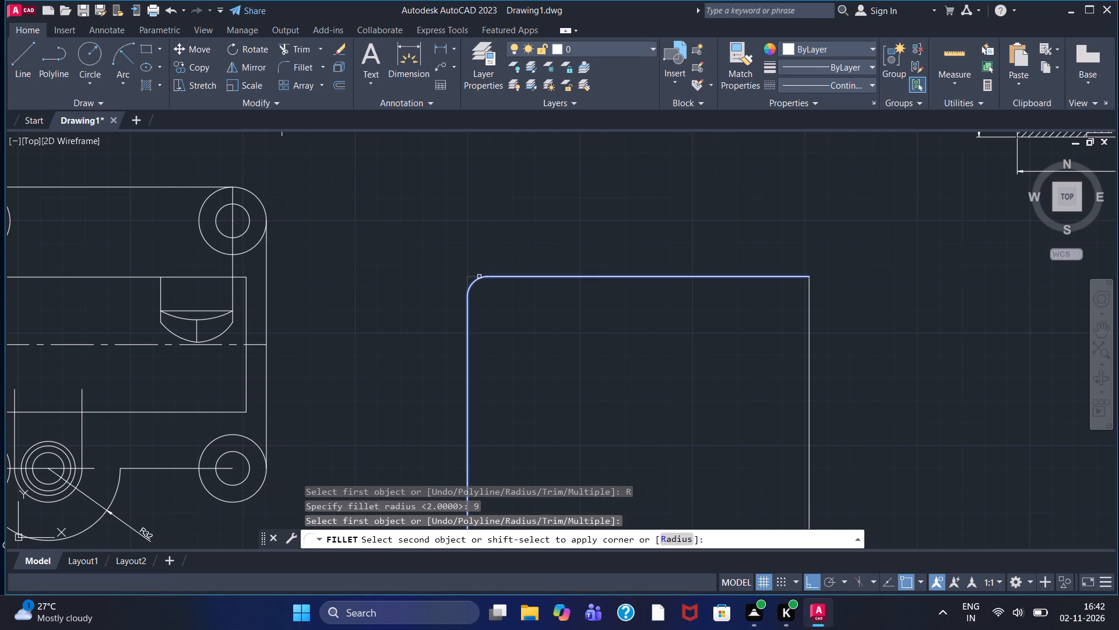
{"action": "left_click", "coordinate": [479, 276]}
{"action": "right_click", "coordinate": [682, 290]}
{"action": "left_click", "coordinate": [743, 295]}
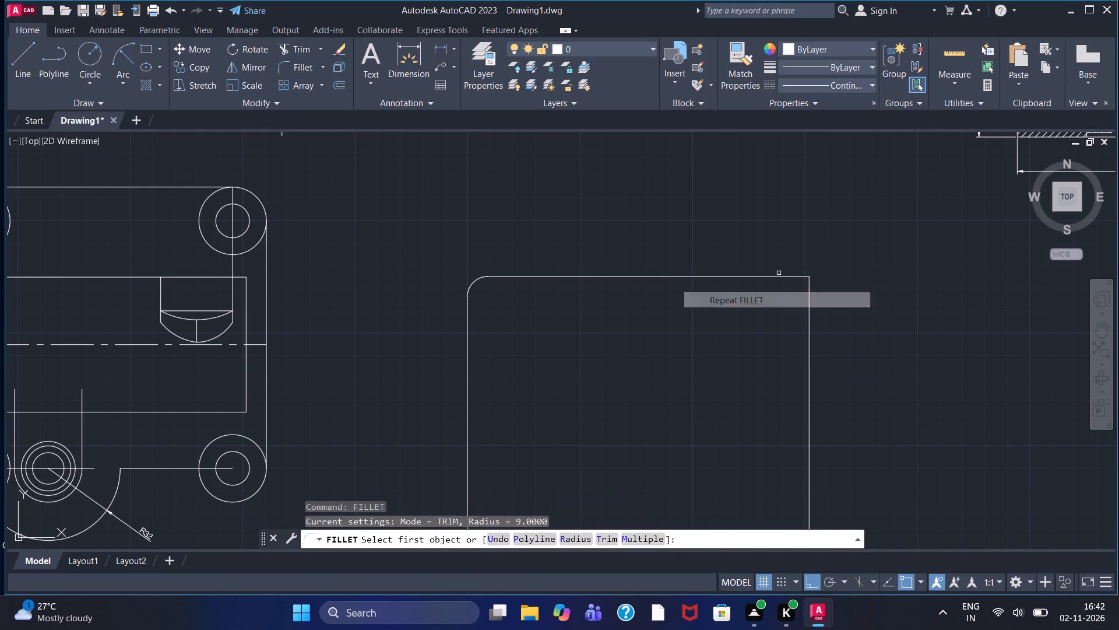
{"action": "left_click", "coordinate": [791, 276]}
{"action": "left_click", "coordinate": [808, 300]}
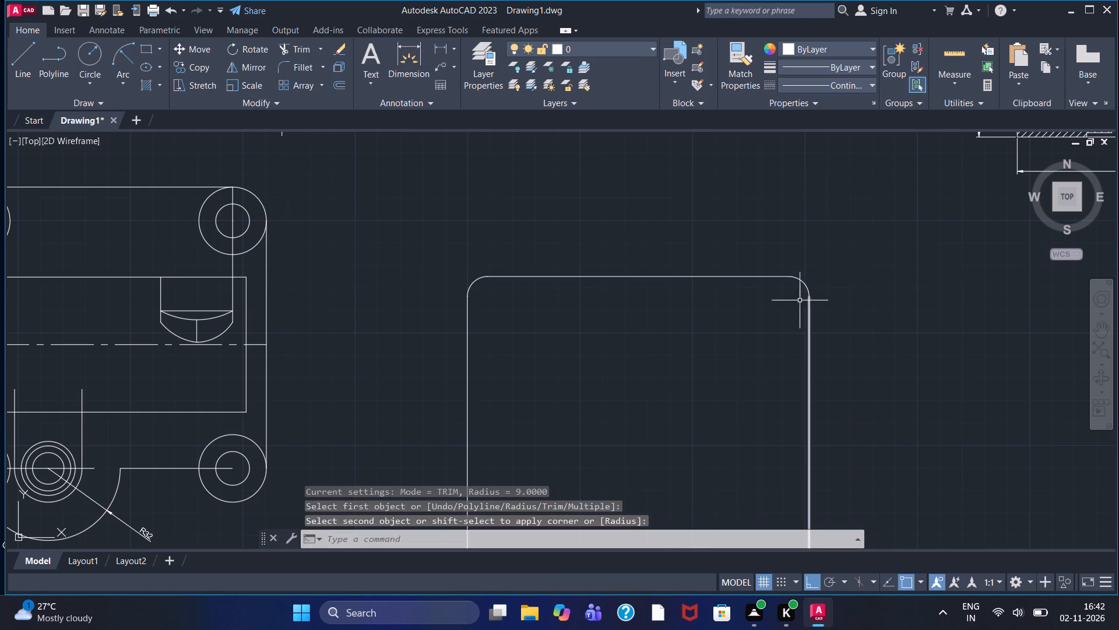
Fillet the rectangle's two lower corners with the same radius of 9.
{"action": "scroll", "coordinate": [777, 311], "scroll_direction": "down", "scroll_amount": 1}
{"action": "middle_click_drag", "start_coordinate": [740, 360], "coordinate": [714, 272]}
{"action": "right_click", "coordinate": [543, 309]}
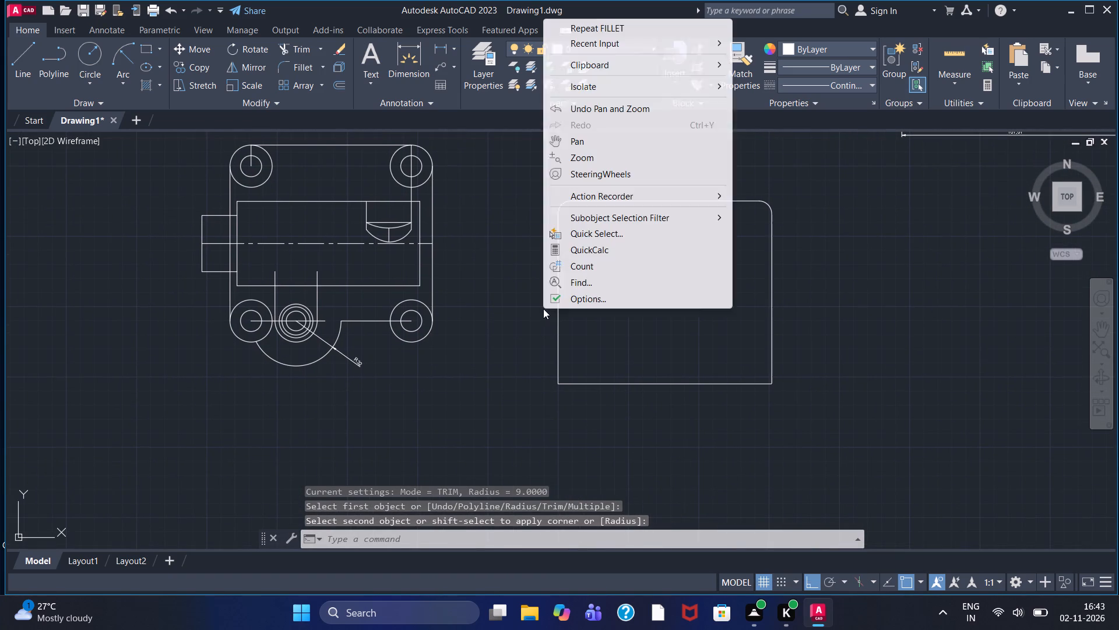
{"action": "left_click", "coordinate": [606, 27]}
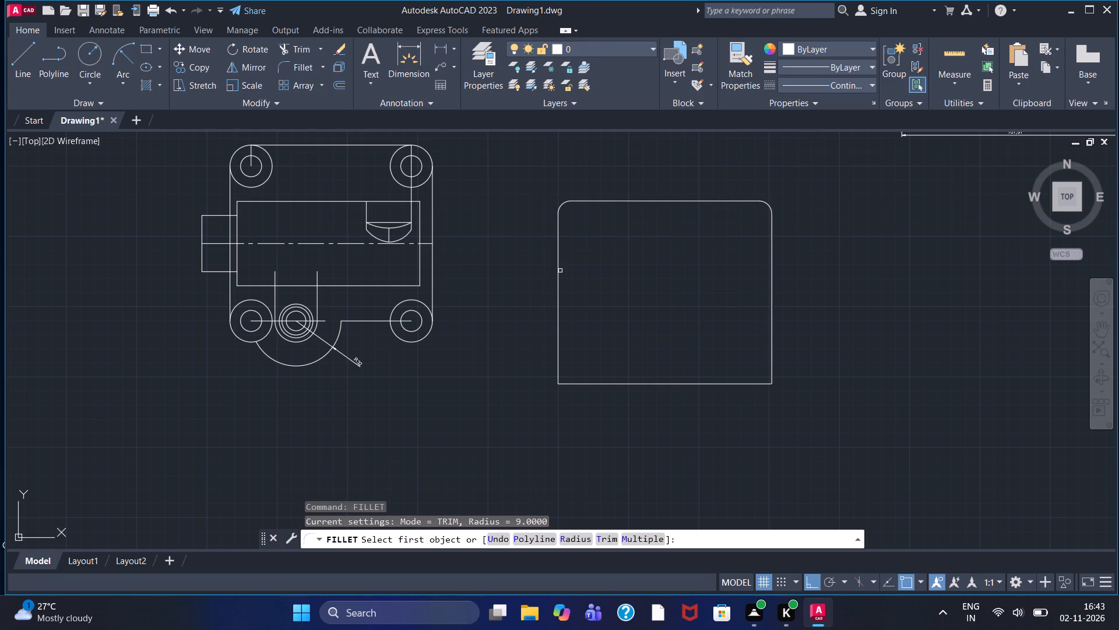
{"action": "left_click", "coordinate": [558, 359]}
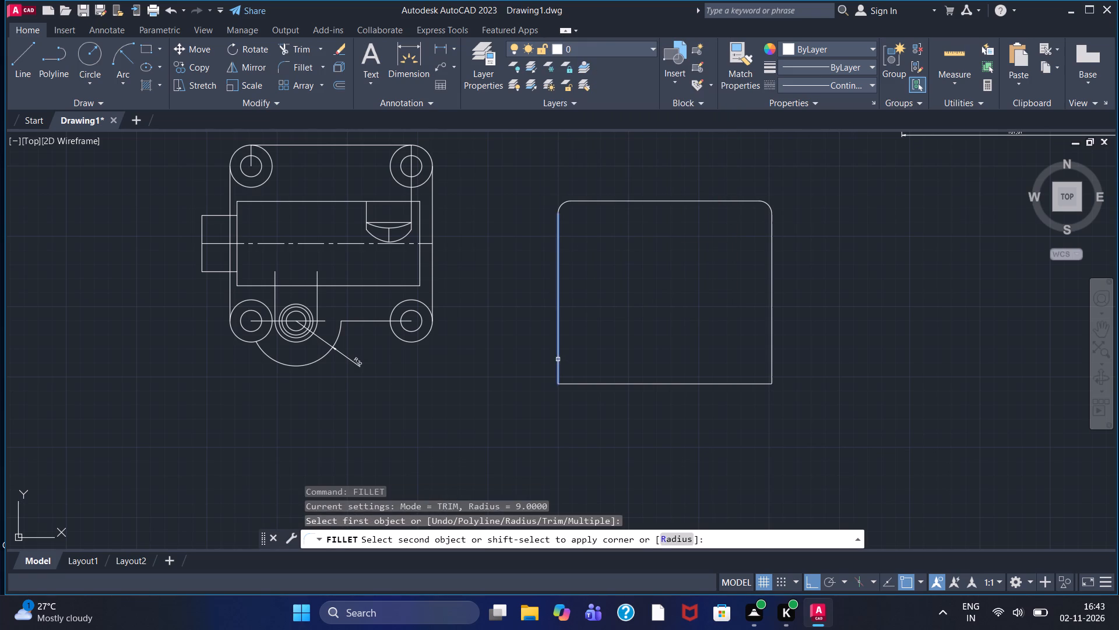
{"action": "left_click", "coordinate": [570, 385]}
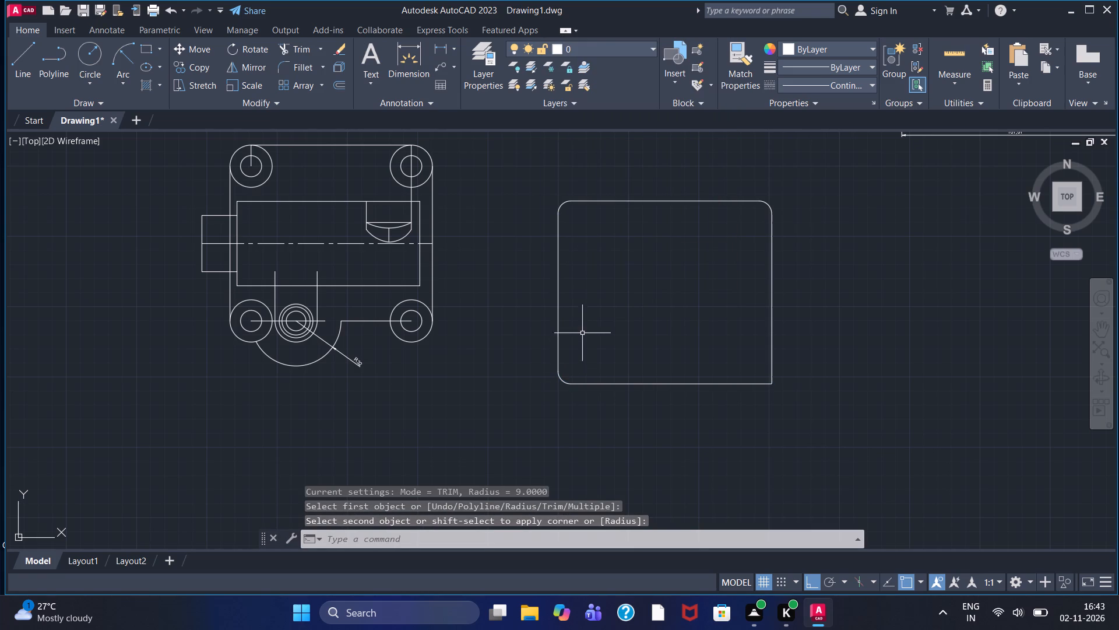
{"action": "right_click", "coordinate": [583, 326]}
{"action": "left_click", "coordinate": [625, 40]}
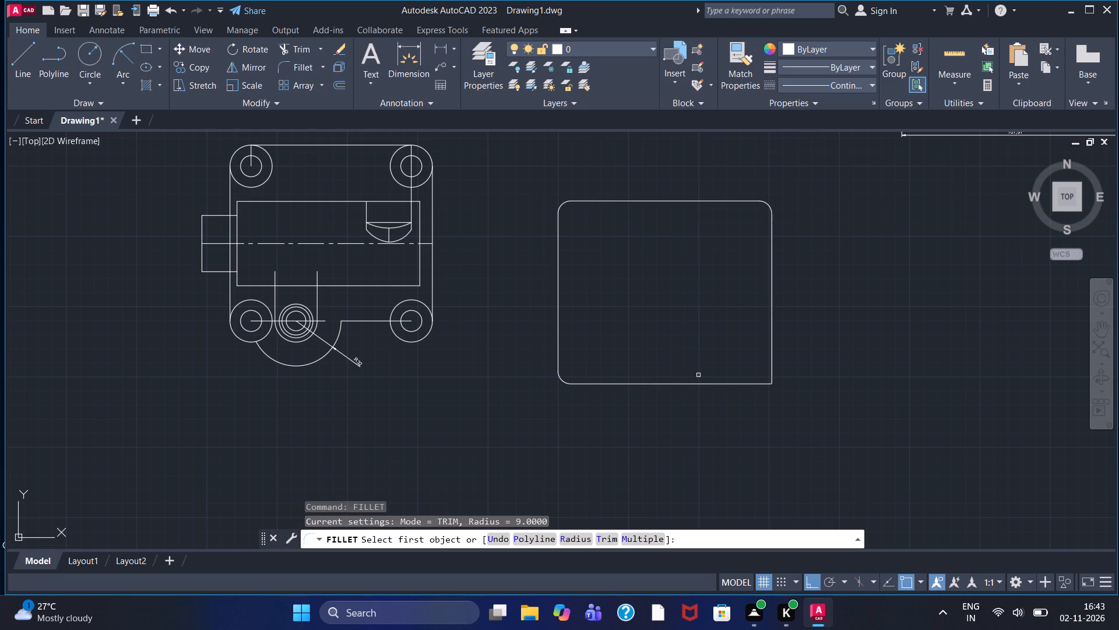
{"action": "left_click", "coordinate": [751, 384]}
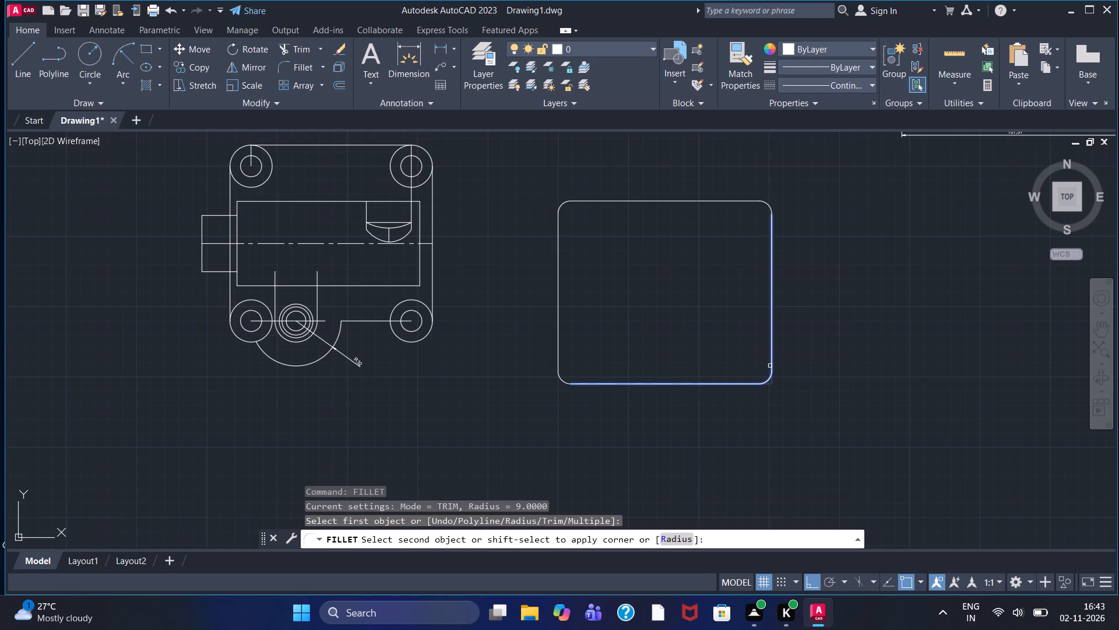
{"action": "left_click", "coordinate": [772, 363]}
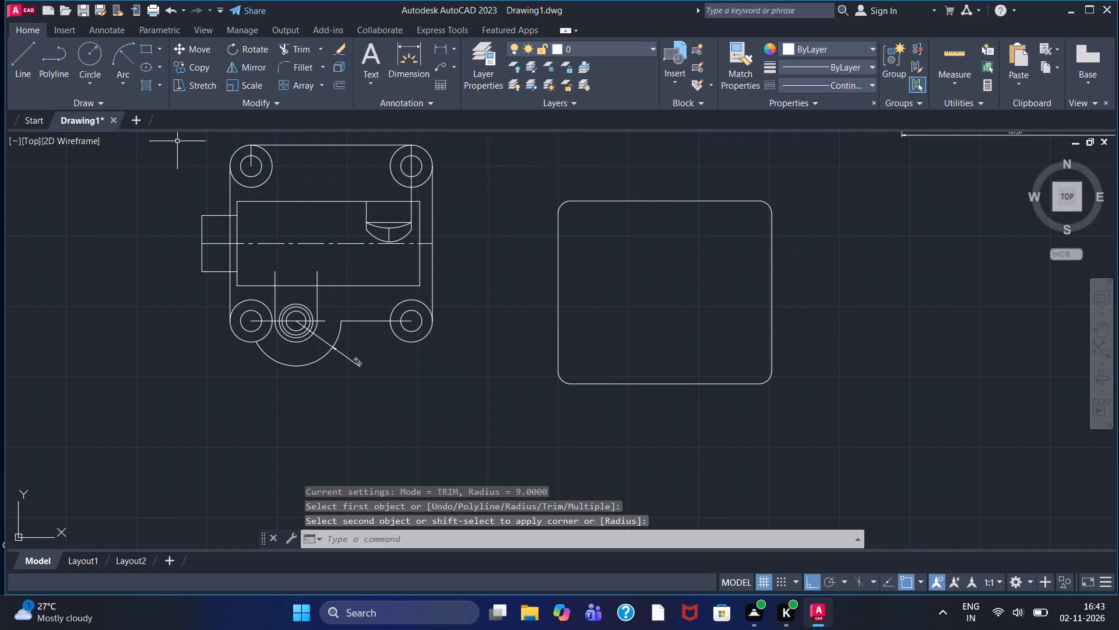
Draw hole circles at the centres of the rectangle's two upper corner arcs, radius about 4.6 at the left and 4.9 at the right.
{"action": "left_click", "coordinate": [93, 49]}
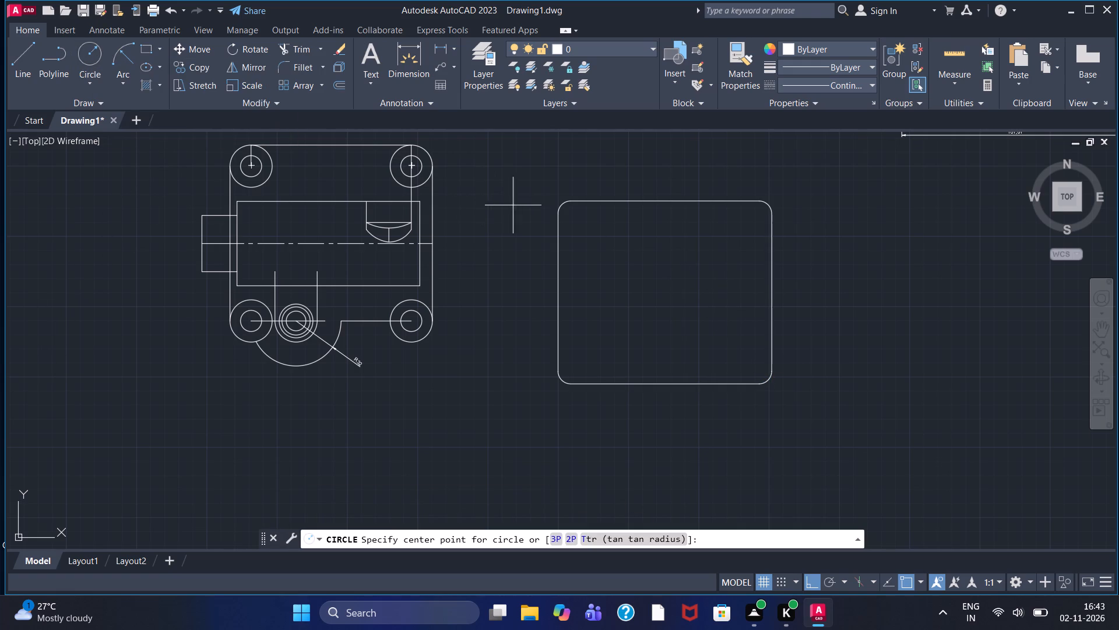
{"action": "scroll", "coordinate": [575, 208], "scroll_direction": "up", "scroll_amount": 1}
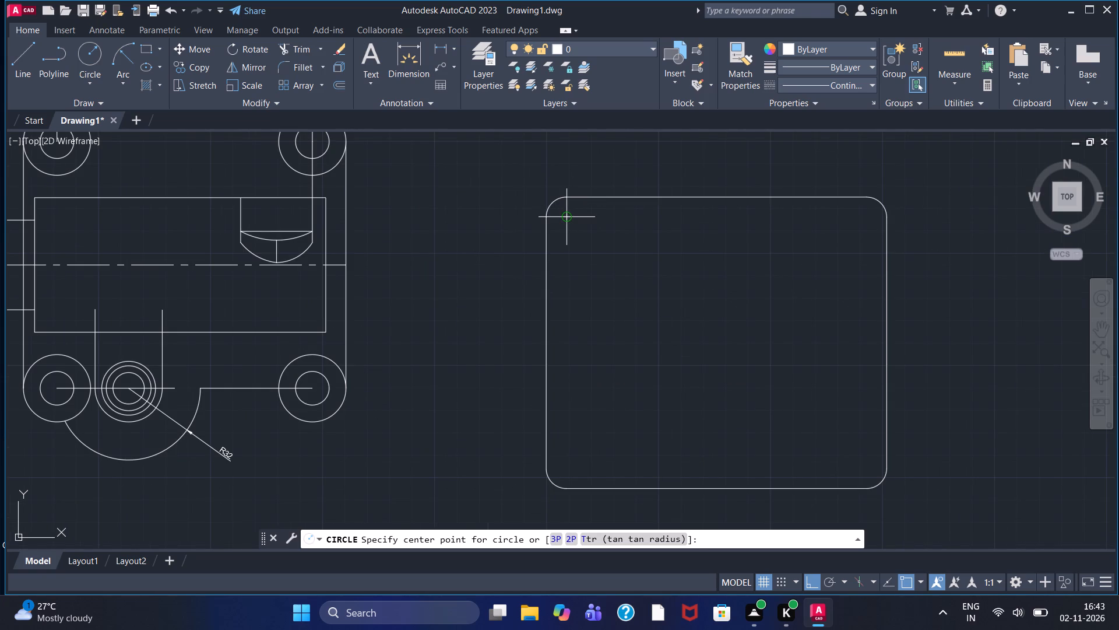
{"action": "left_click", "coordinate": [568, 217]}
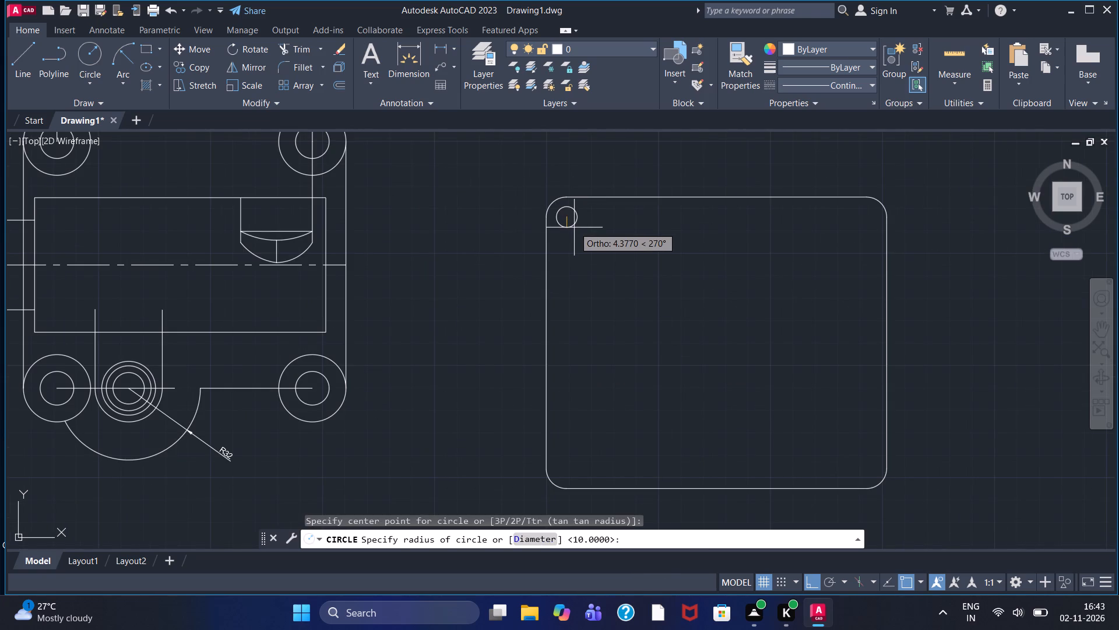
{"action": "left_click", "coordinate": [574, 228]}
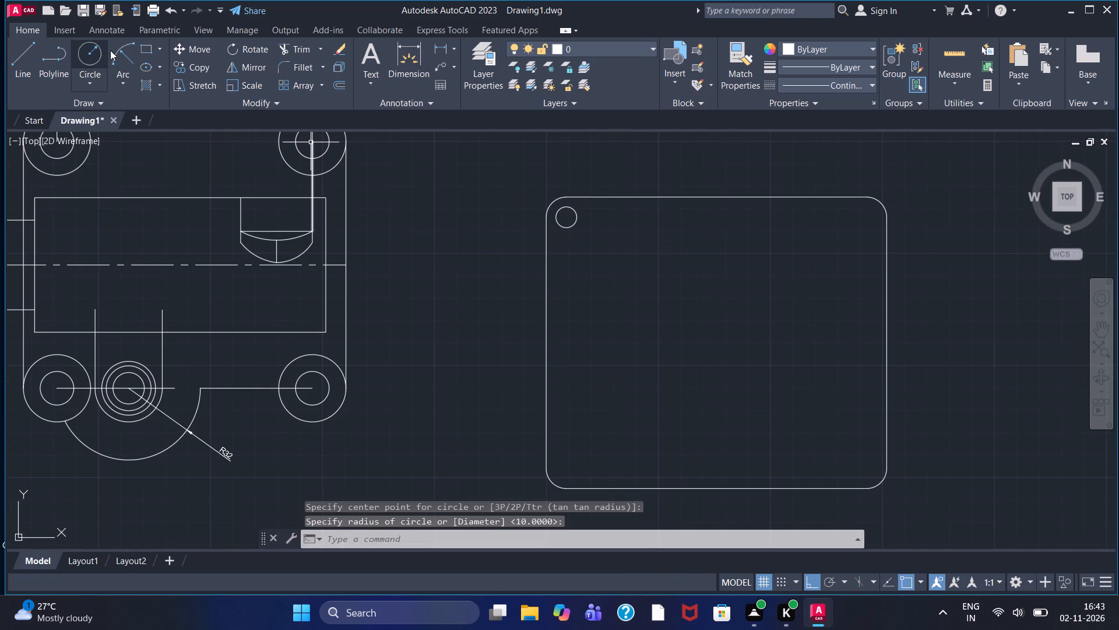
{"action": "left_click", "coordinate": [94, 54]}
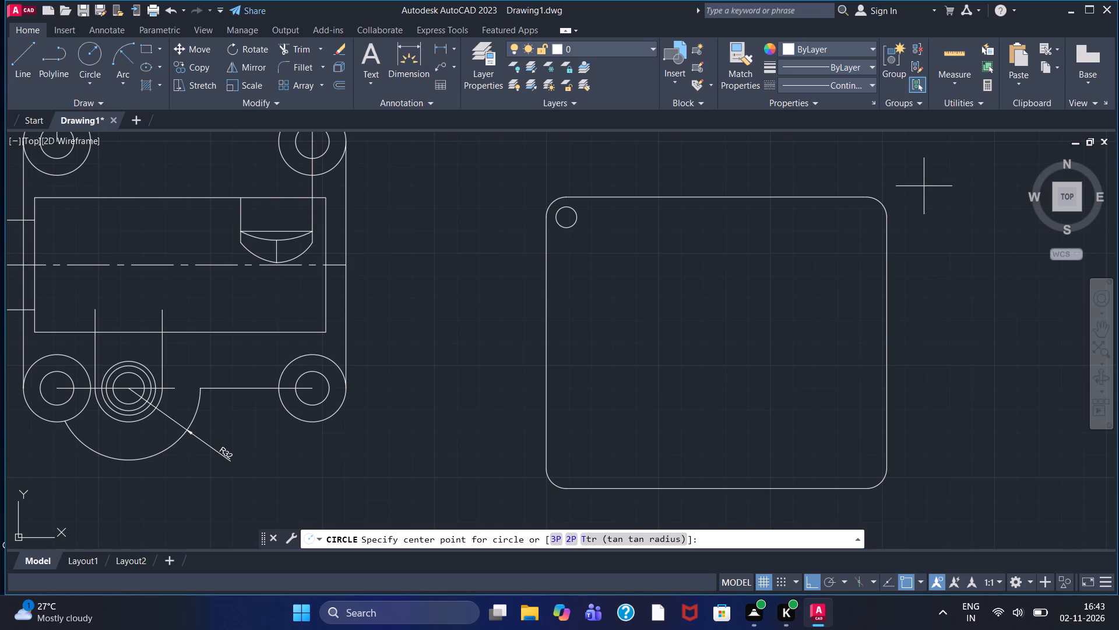
{"action": "left_click", "coordinate": [867, 215]}
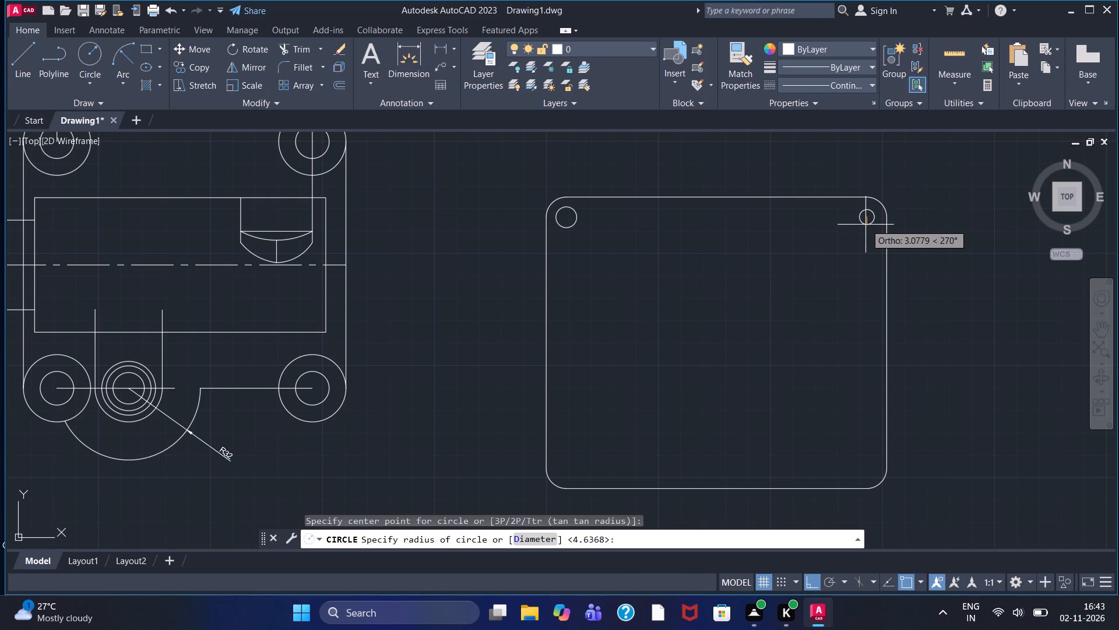
{"action": "left_click", "coordinate": [866, 228]}
Draw a hole circle of radius about 4.2 at the centre of the rectangle's lower-left corner arc.
{"action": "middle_click_drag", "start_coordinate": [774, 366], "coordinate": [727, 304]}
{"action": "left_click", "coordinate": [97, 45]}
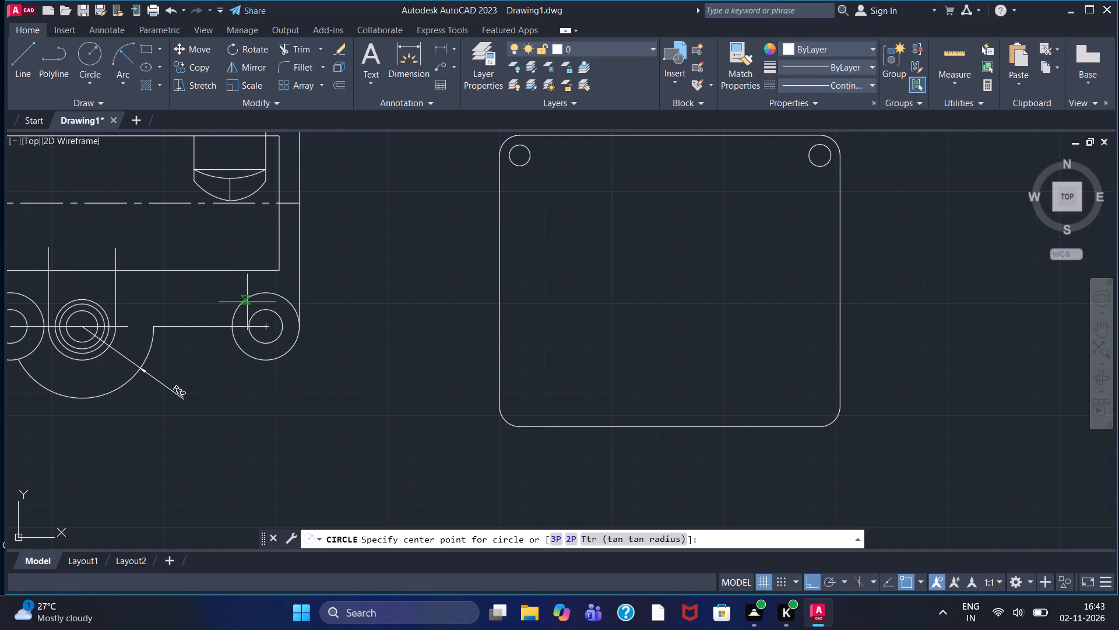
{"action": "left_click", "coordinate": [519, 409]}
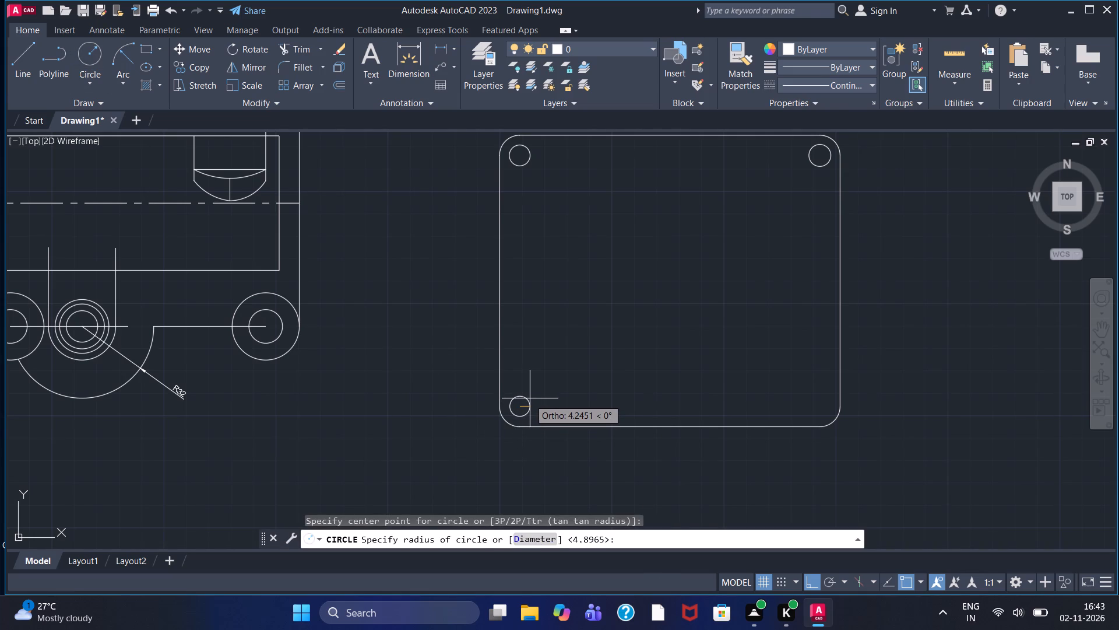
{"action": "left_click", "coordinate": [529, 400]}
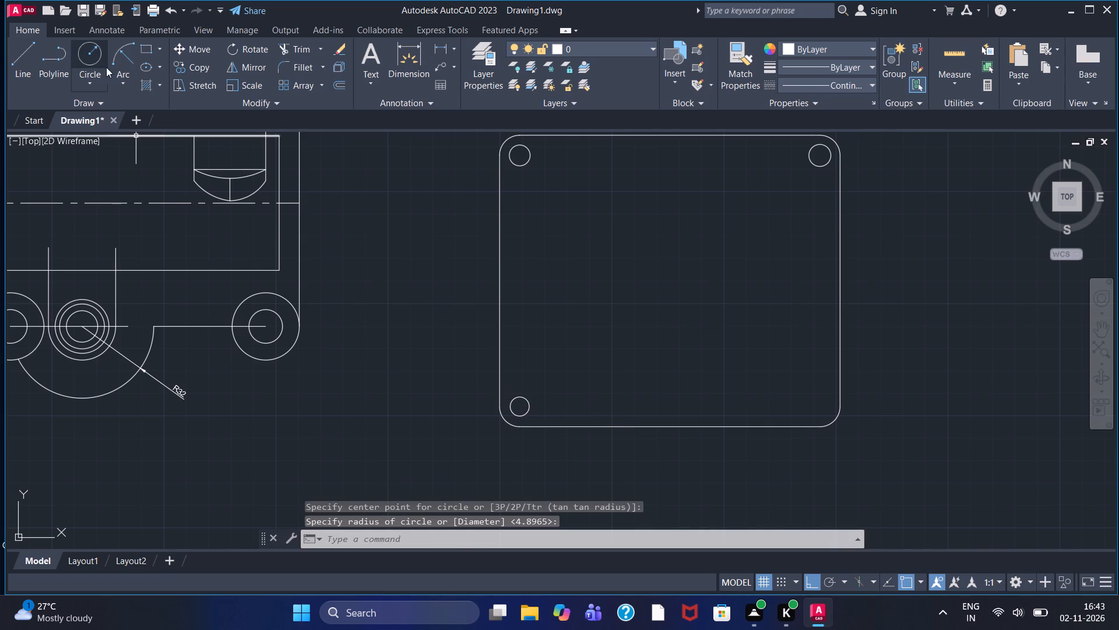
Draw a hole circle of radius about 4.4 at the centre of the plate's lower-right corner arc.
{"action": "left_click", "coordinate": [85, 58]}
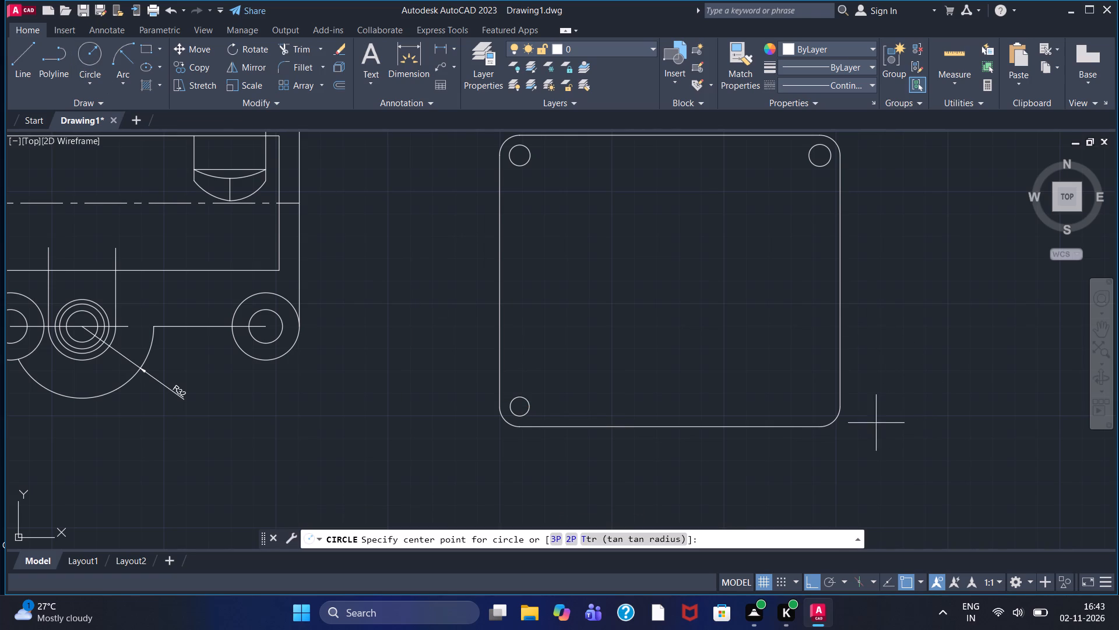
{"action": "left_click", "coordinate": [824, 402]}
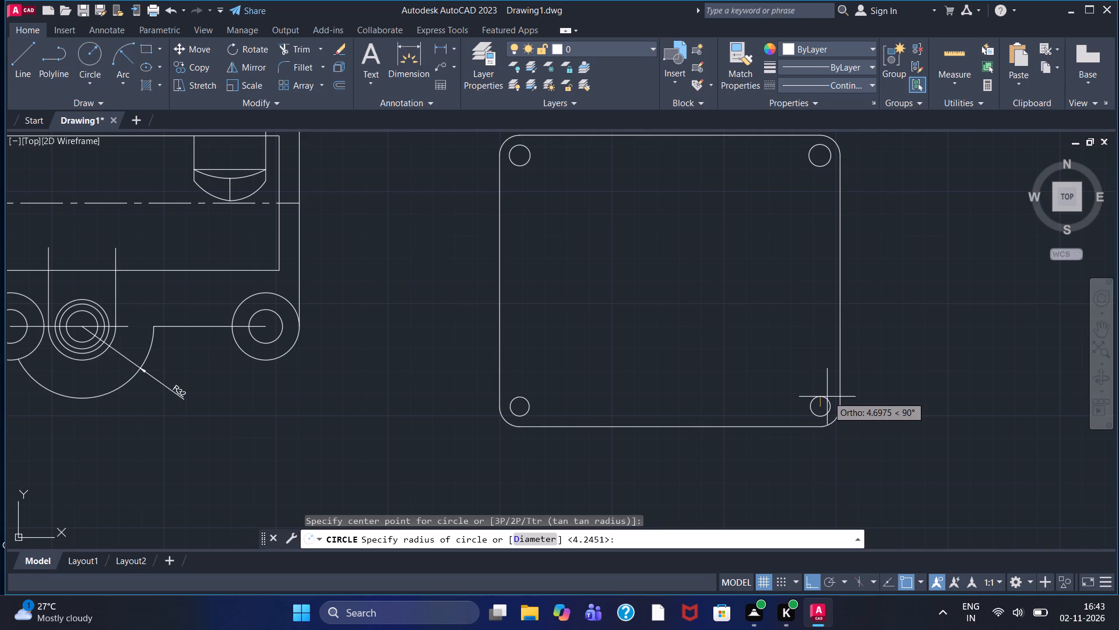
{"action": "left_click", "coordinate": [827, 397]}
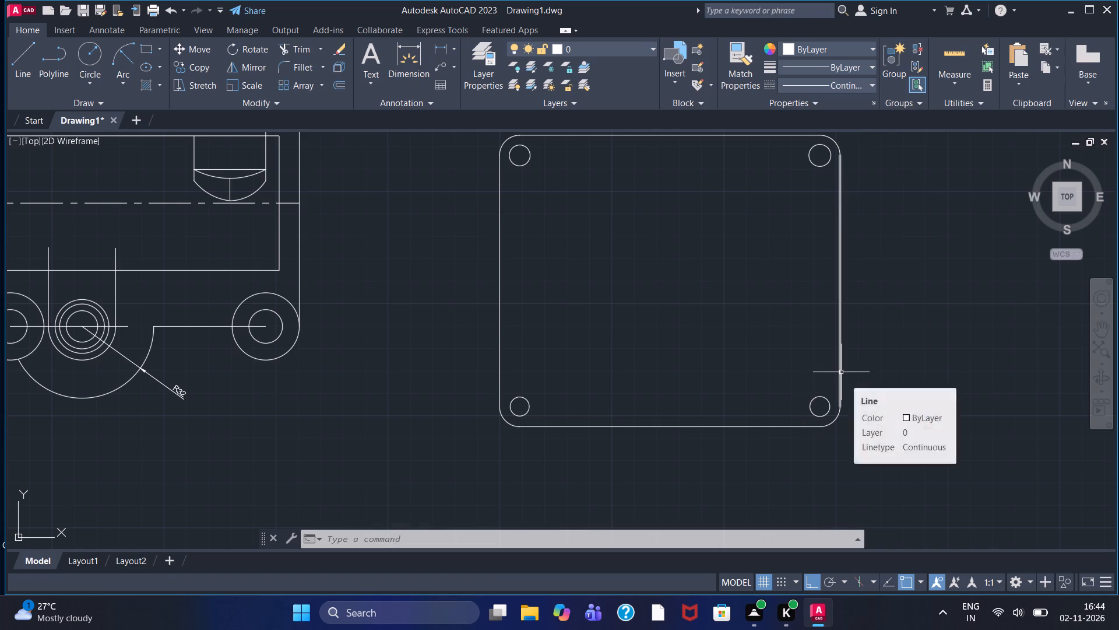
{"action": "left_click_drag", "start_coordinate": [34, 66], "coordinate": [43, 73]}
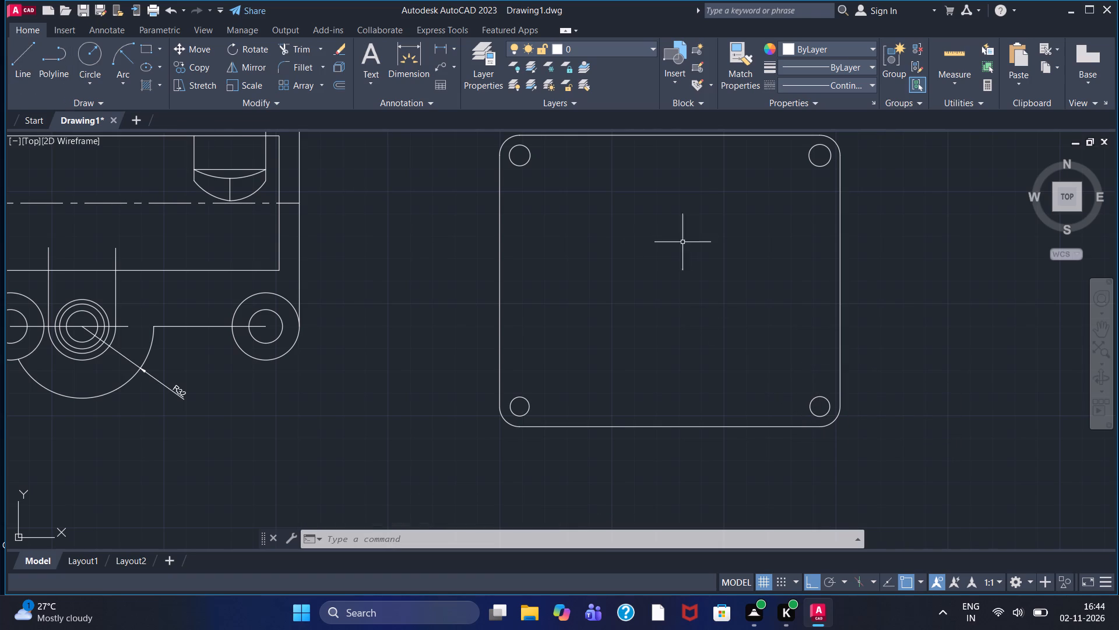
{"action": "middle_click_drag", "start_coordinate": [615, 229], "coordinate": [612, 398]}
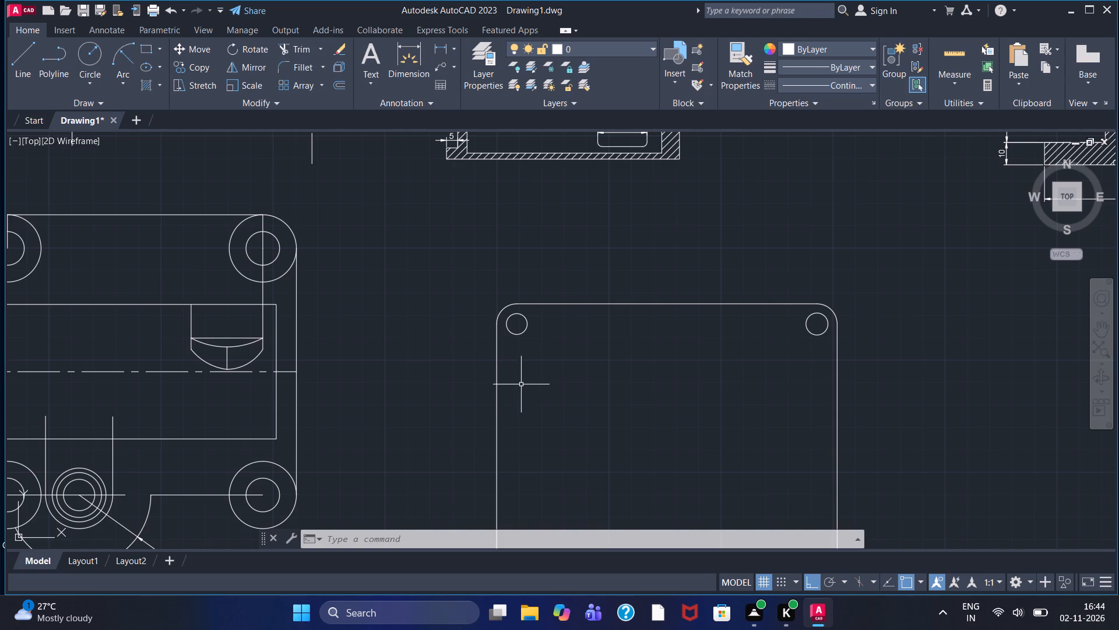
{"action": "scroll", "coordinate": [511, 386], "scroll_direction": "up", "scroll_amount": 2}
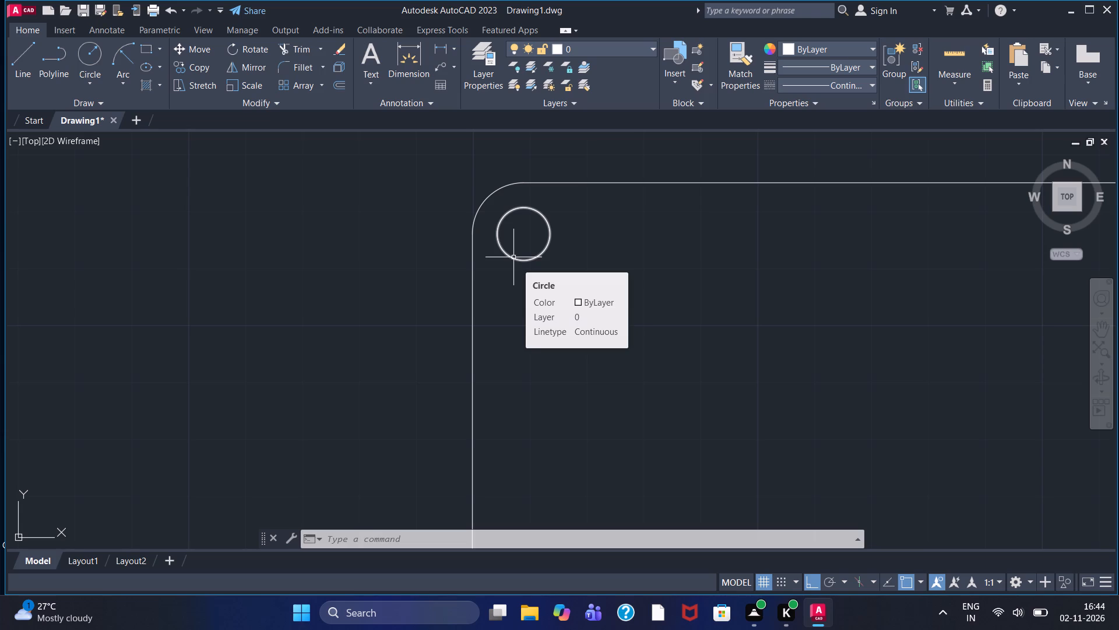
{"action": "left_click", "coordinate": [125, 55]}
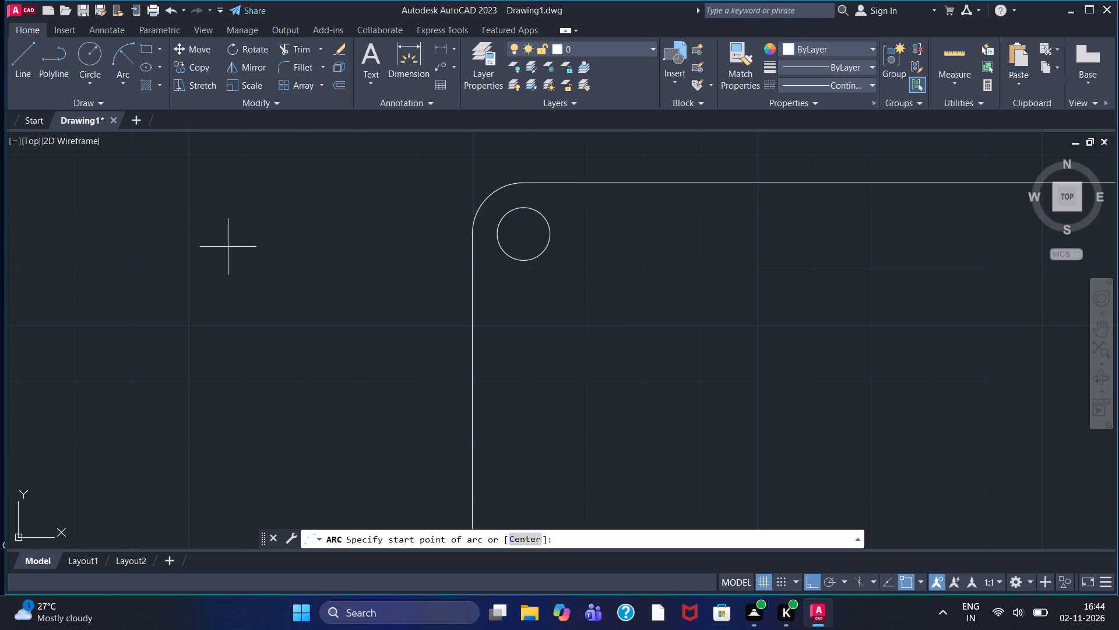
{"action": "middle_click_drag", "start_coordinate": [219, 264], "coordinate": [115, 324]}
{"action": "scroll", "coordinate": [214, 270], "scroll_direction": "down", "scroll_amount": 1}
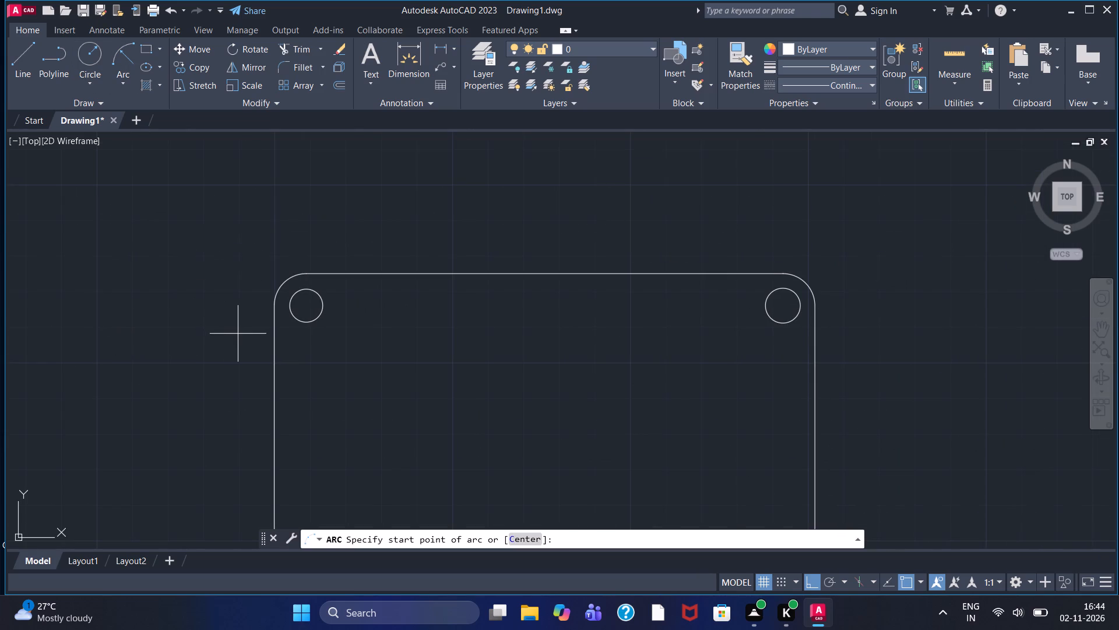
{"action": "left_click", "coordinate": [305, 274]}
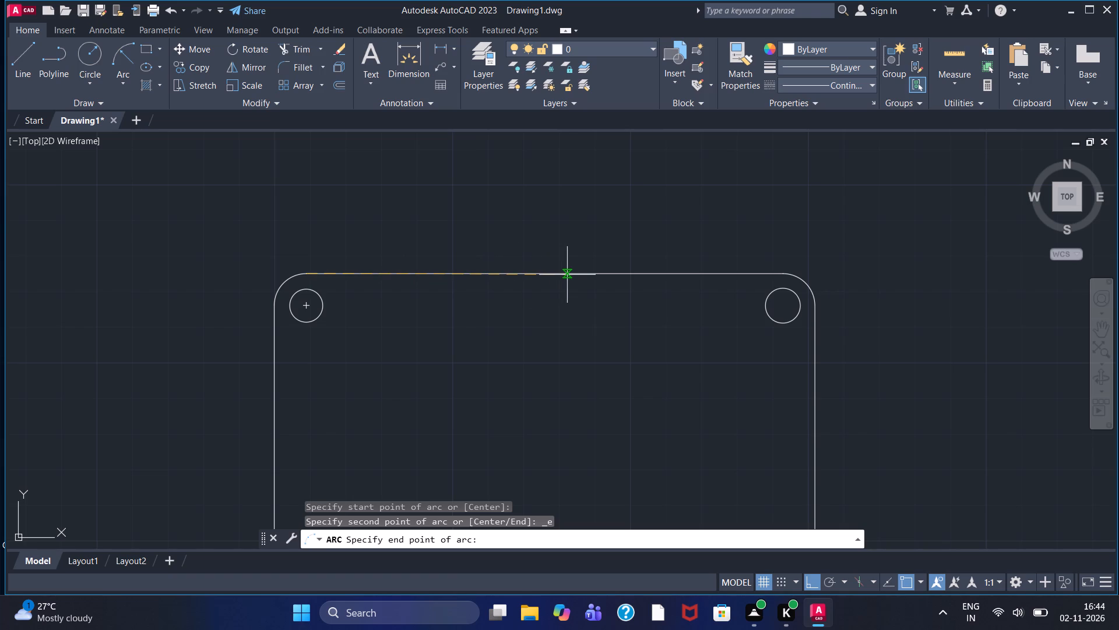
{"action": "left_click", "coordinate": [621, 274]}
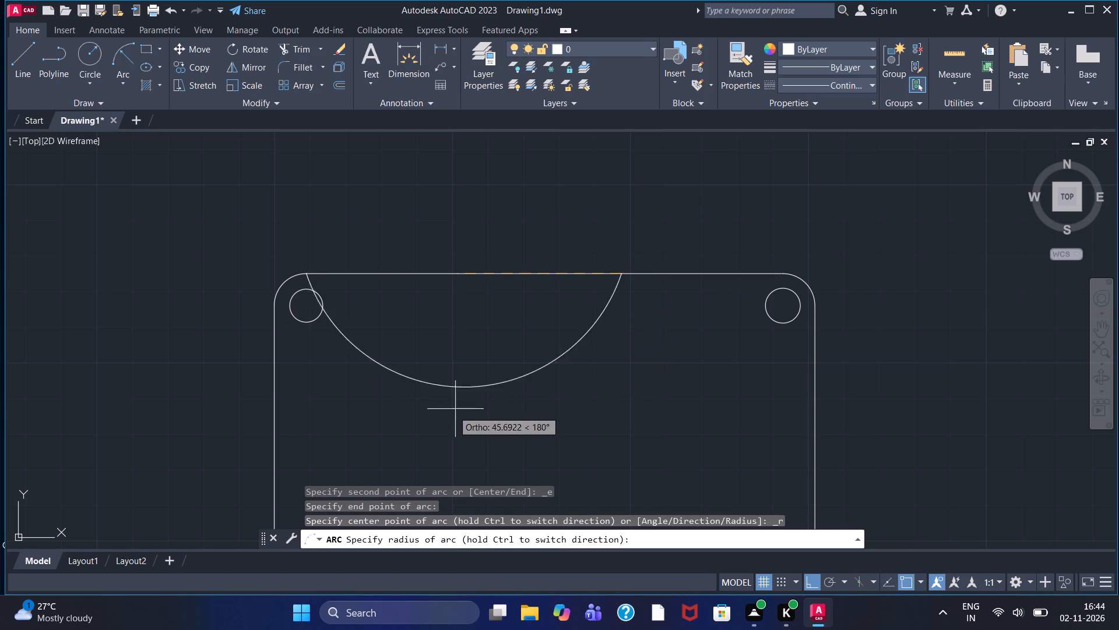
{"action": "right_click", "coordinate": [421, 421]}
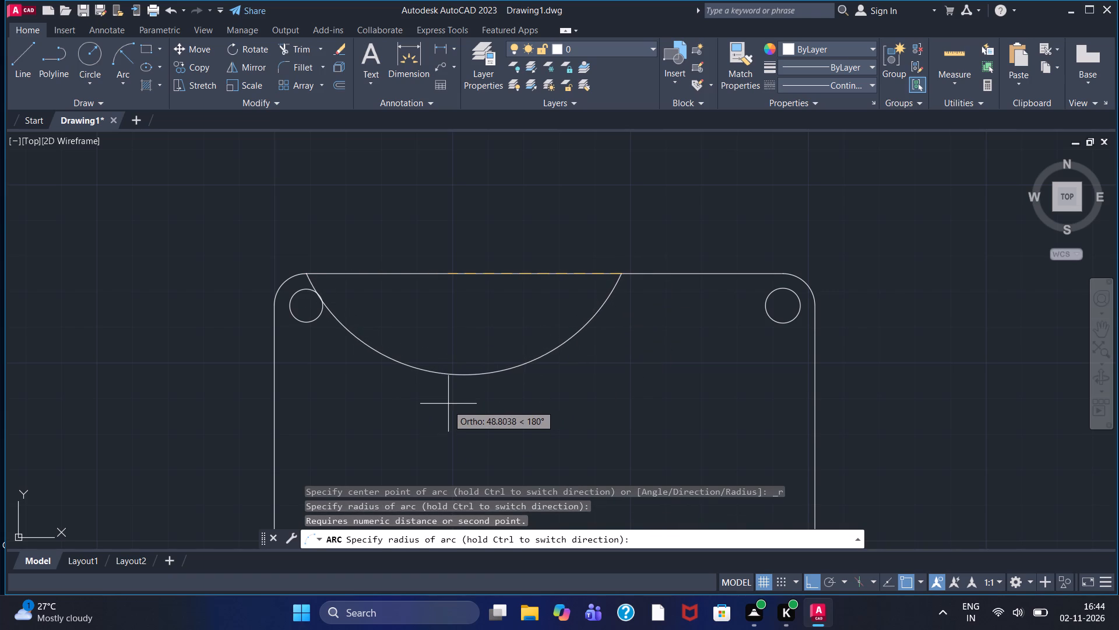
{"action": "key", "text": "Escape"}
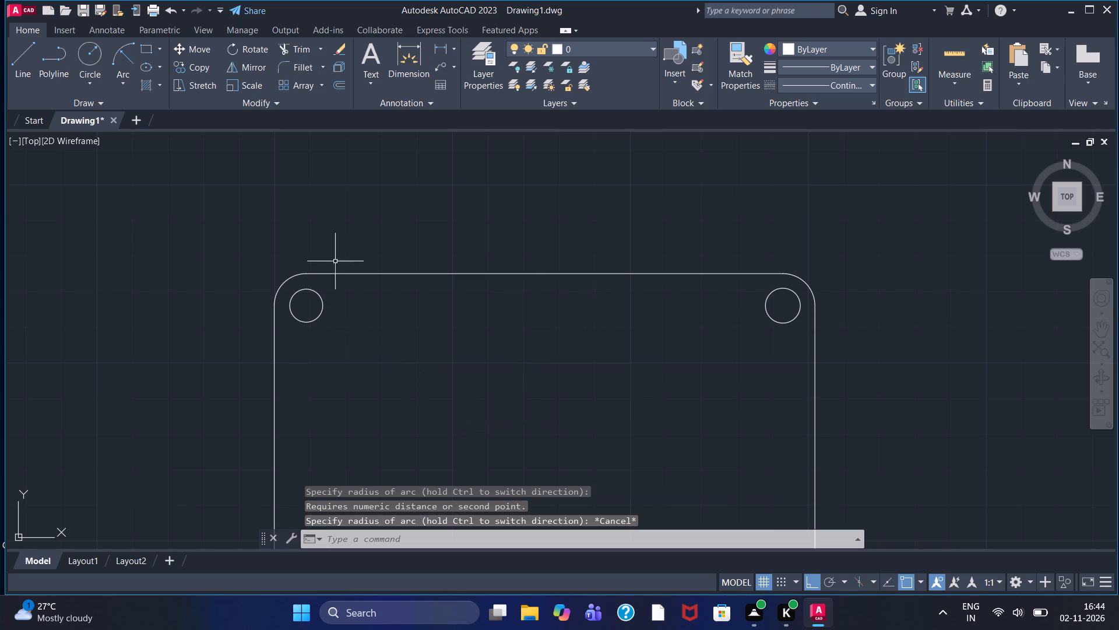
Draw an arc of radius about 49.6 bulging above the plate, from a point right of the upper edge's midpoint to its left end.
{"action": "left_click_drag", "start_coordinate": [124, 49], "coordinate": [126, 58]}
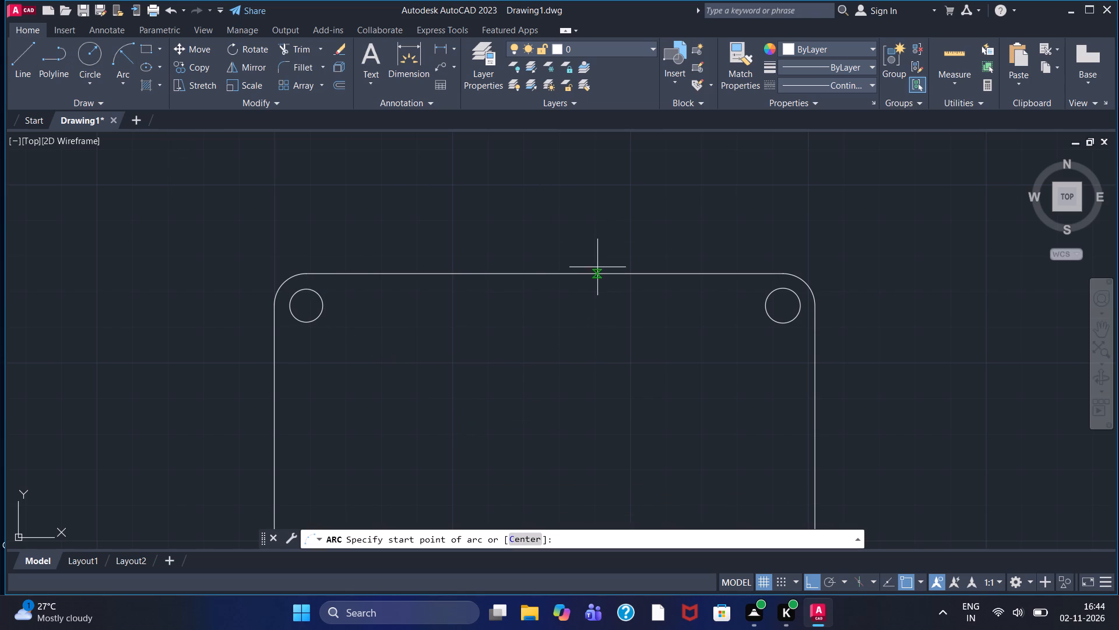
{"action": "left_click", "coordinate": [605, 274]}
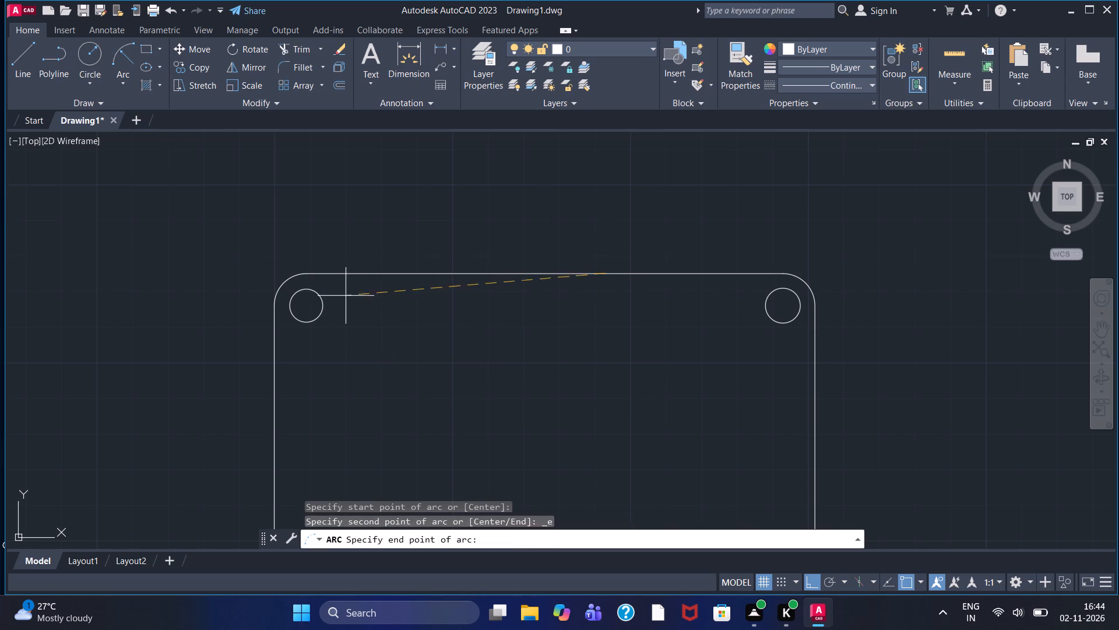
{"action": "left_click", "coordinate": [309, 274]}
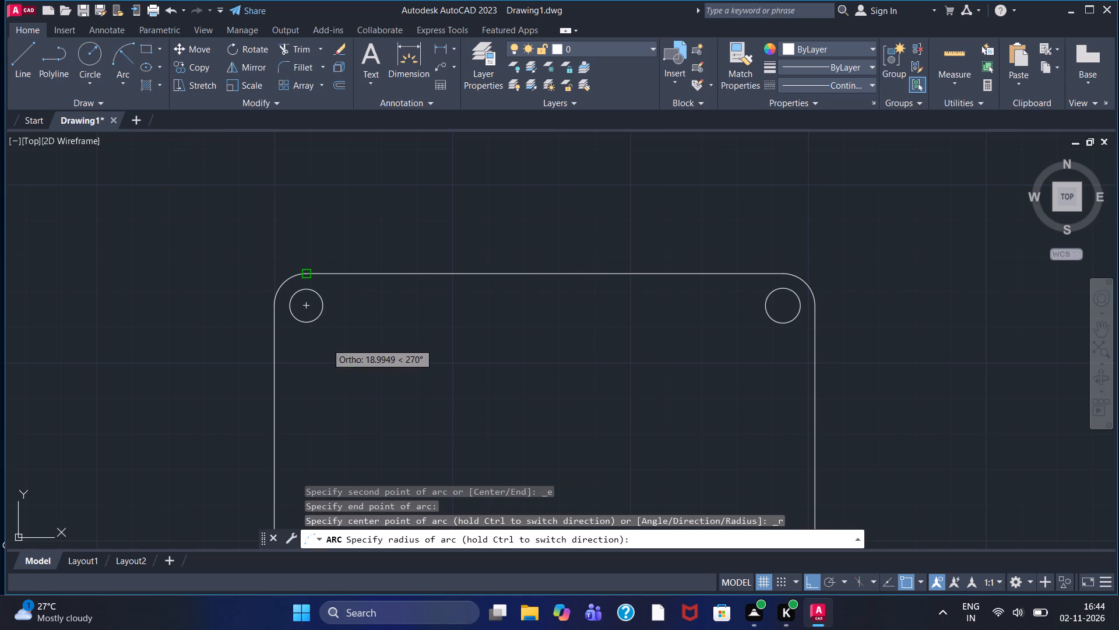
{"action": "left_click", "coordinate": [482, 365]}
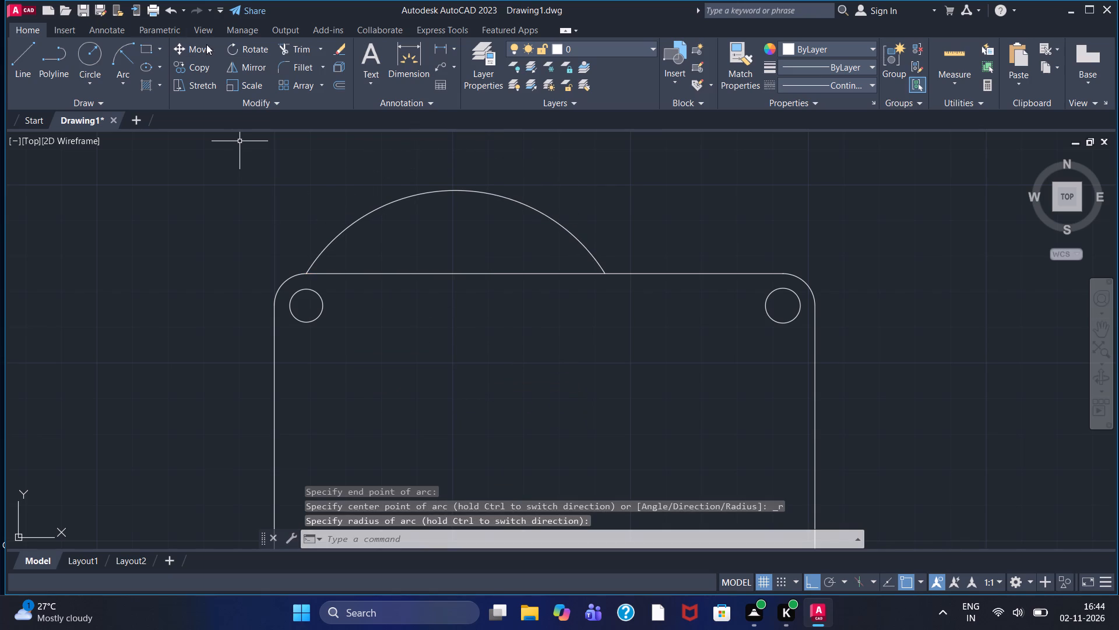
Trim away the part of the plate's upper edge that lies beneath the new arc.
{"action": "left_click", "coordinate": [296, 50]}
{"action": "right_click", "coordinate": [296, 50]}
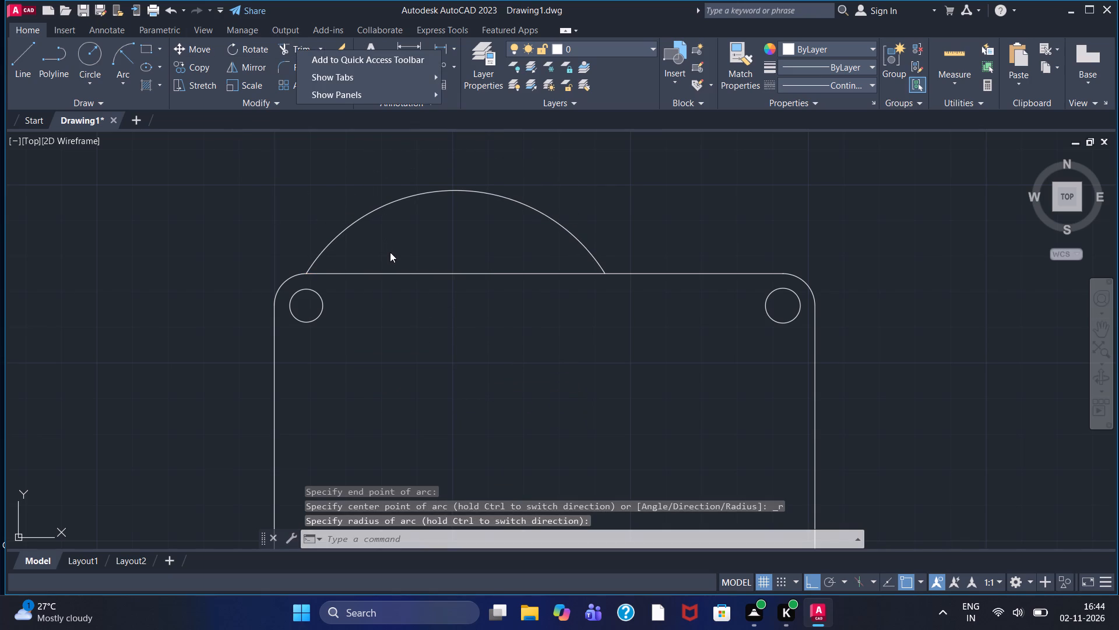
{"action": "left_click", "coordinate": [265, 155]}
{"action": "left_click", "coordinate": [299, 48]}
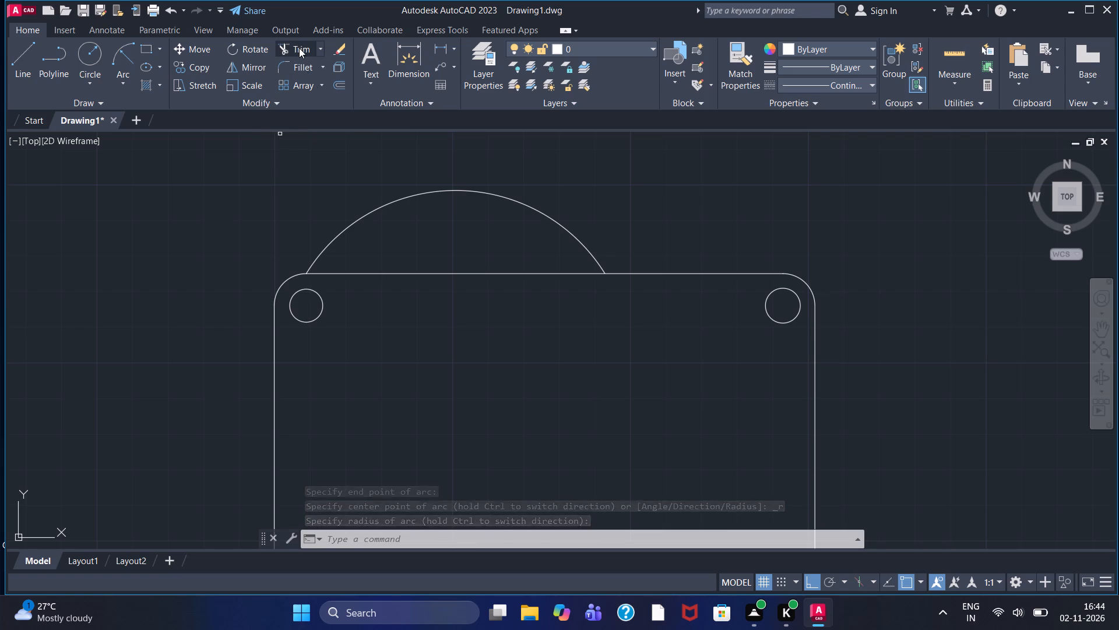
{"action": "left_click", "coordinate": [397, 273]}
{"action": "key", "text": "Escape"}
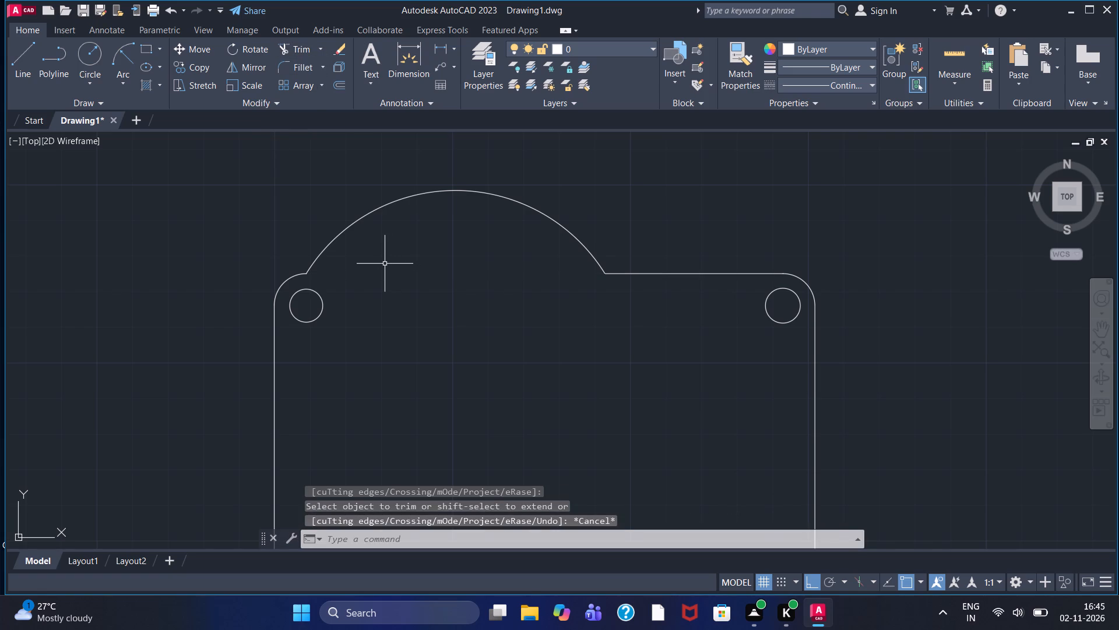
Fillet both ends of the large arc with radius 2, where it meets the upper-left corner arc and the upper edge.
{"action": "left_click", "coordinate": [297, 60]}
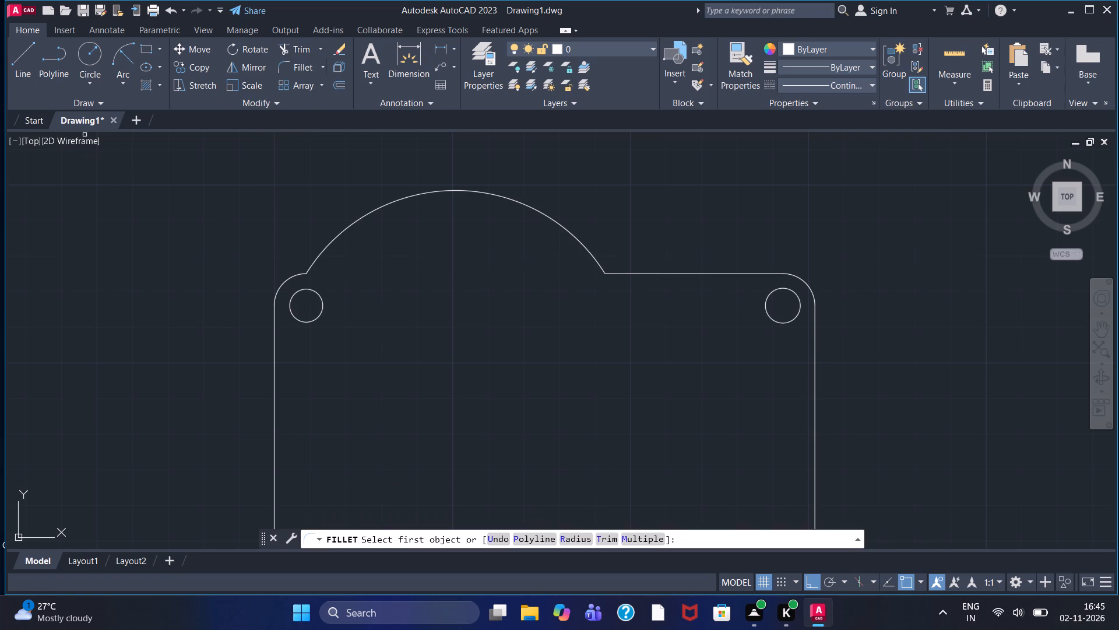
{"action": "left_click", "coordinate": [578, 540]}
{"action": "key", "text": "2"}
{"action": "key", "text": "Return"}
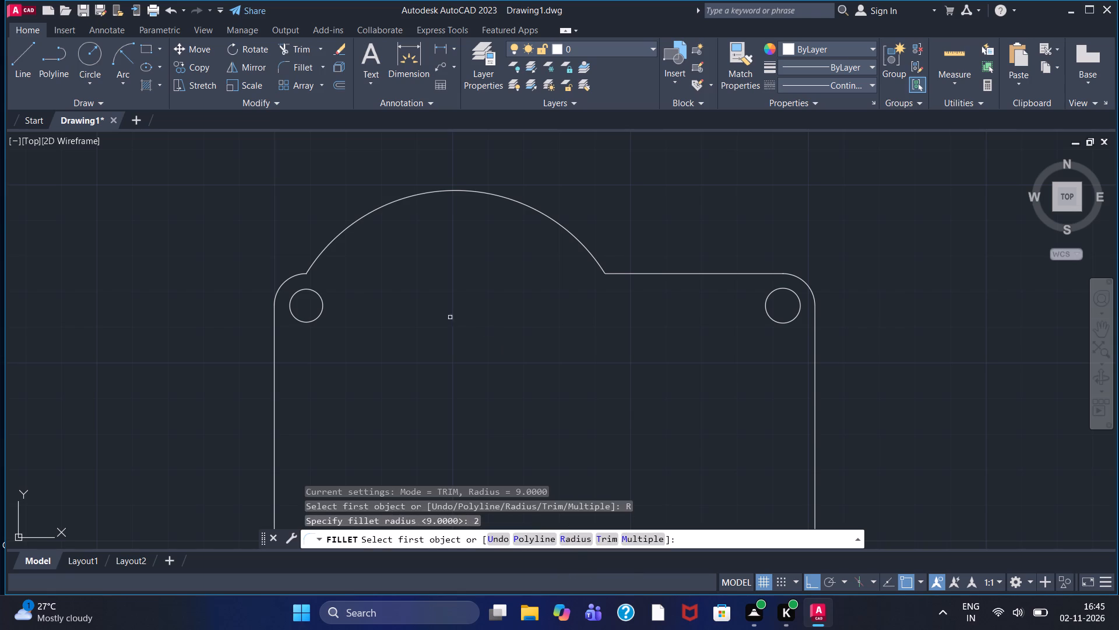
{"action": "left_click", "coordinate": [301, 272]}
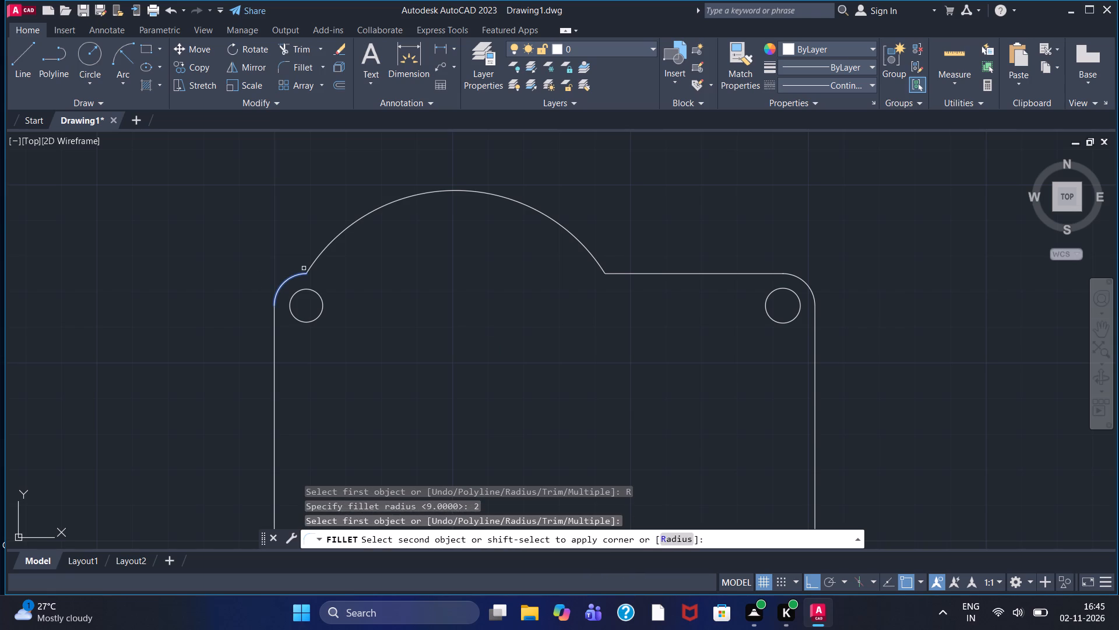
{"action": "left_click", "coordinate": [312, 265]}
{"action": "right_click", "coordinate": [506, 292]}
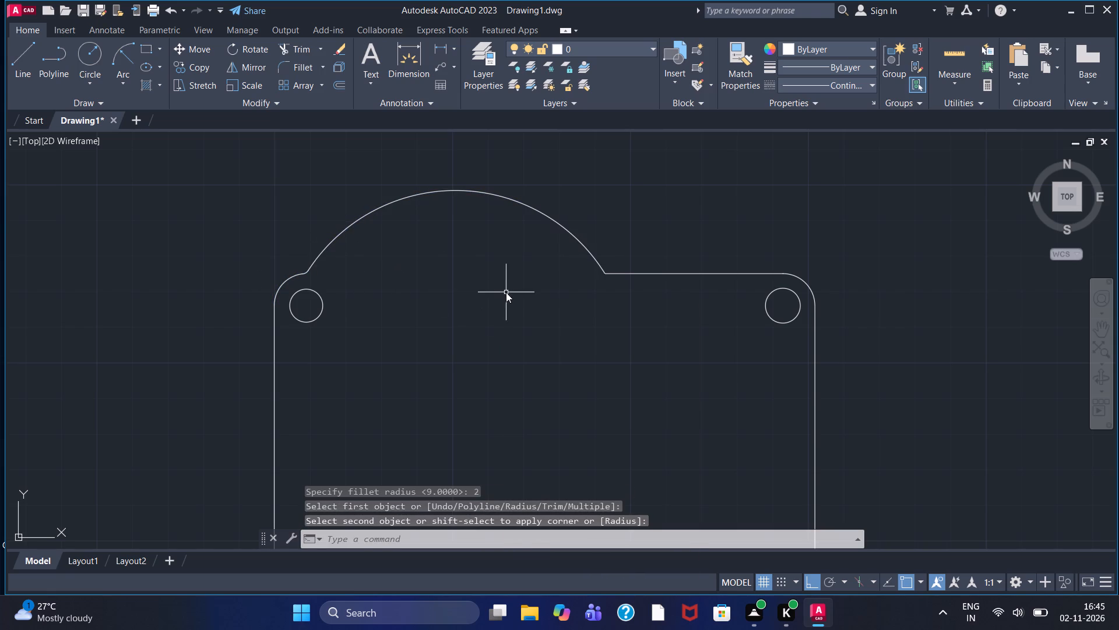
{"action": "left_click", "coordinate": [543, 303]}
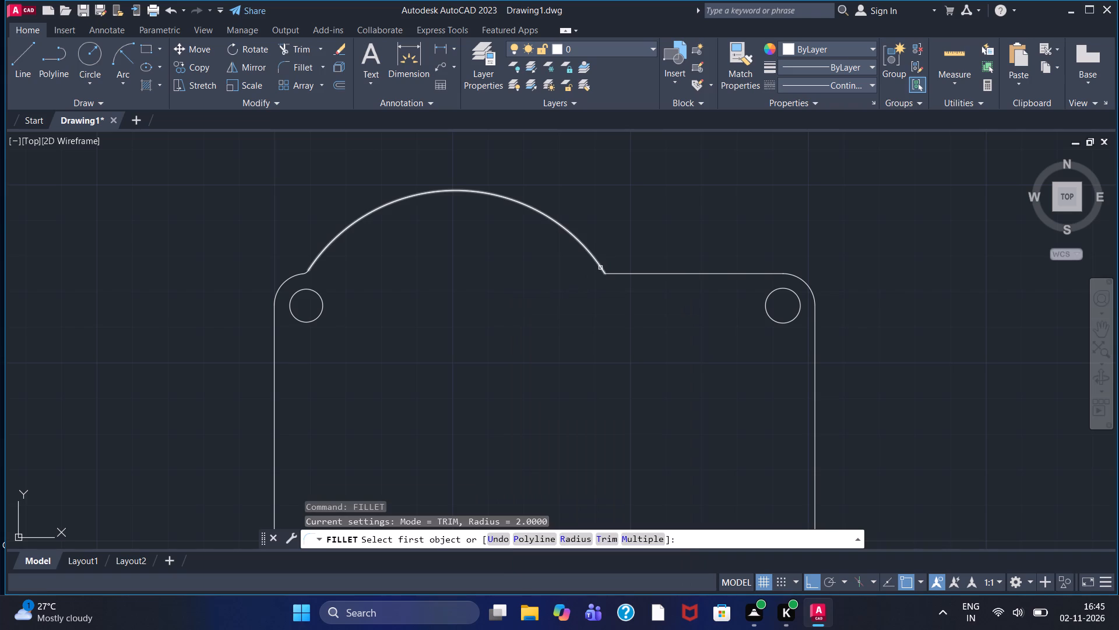
{"action": "left_click", "coordinate": [600, 268]}
{"action": "left_click", "coordinate": [614, 274]}
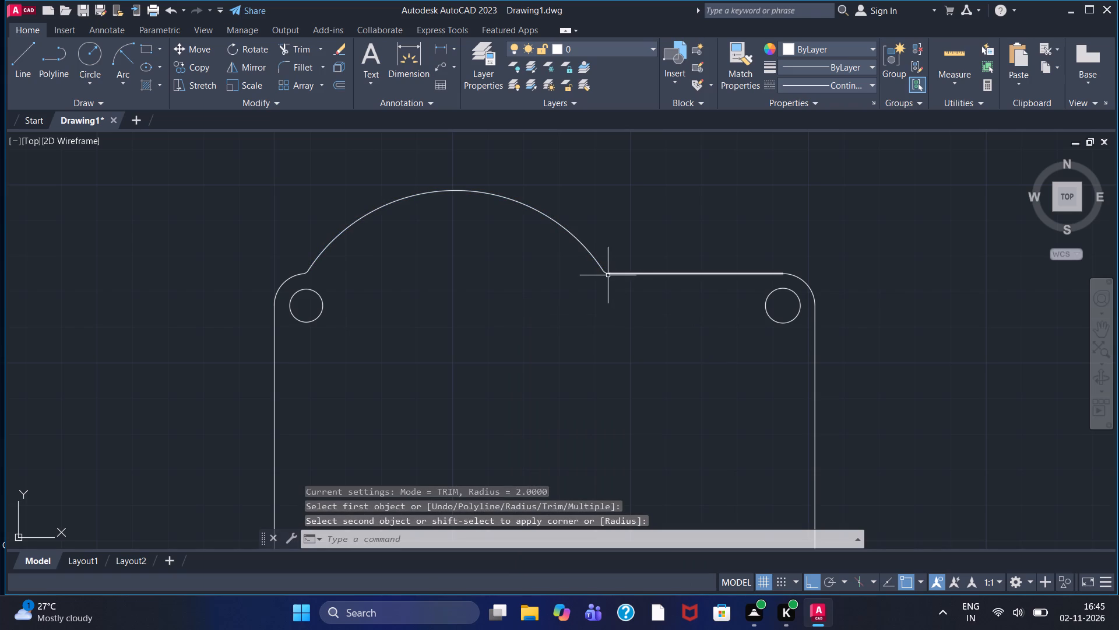
{"action": "key", "text": "Escape"}
Draw two concentric circles of radius 25 and 23 at the centre of the large upper arc.
{"action": "scroll", "coordinate": [523, 240], "scroll_direction": "down", "scroll_amount": 1}
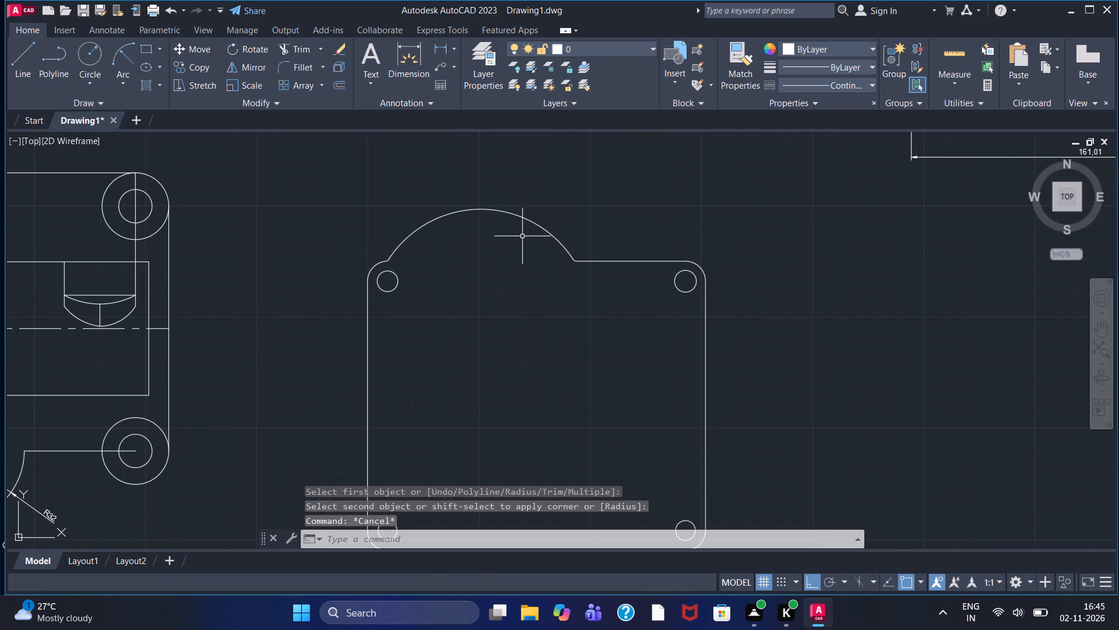
{"action": "scroll", "coordinate": [458, 255], "scroll_direction": "up", "scroll_amount": 2}
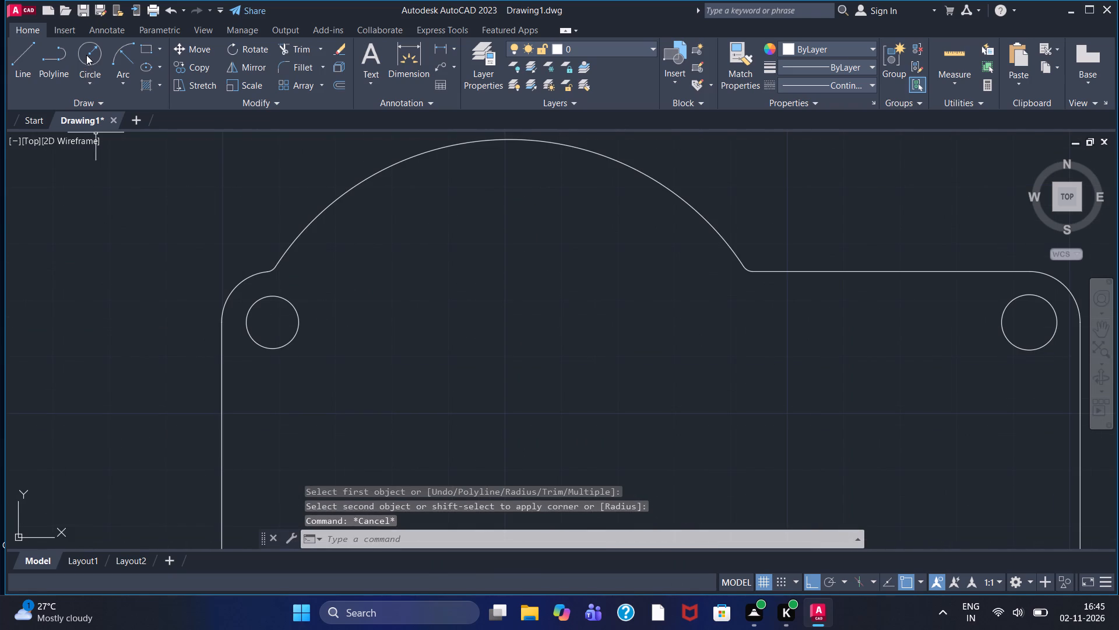
{"action": "left_click", "coordinate": [86, 55]}
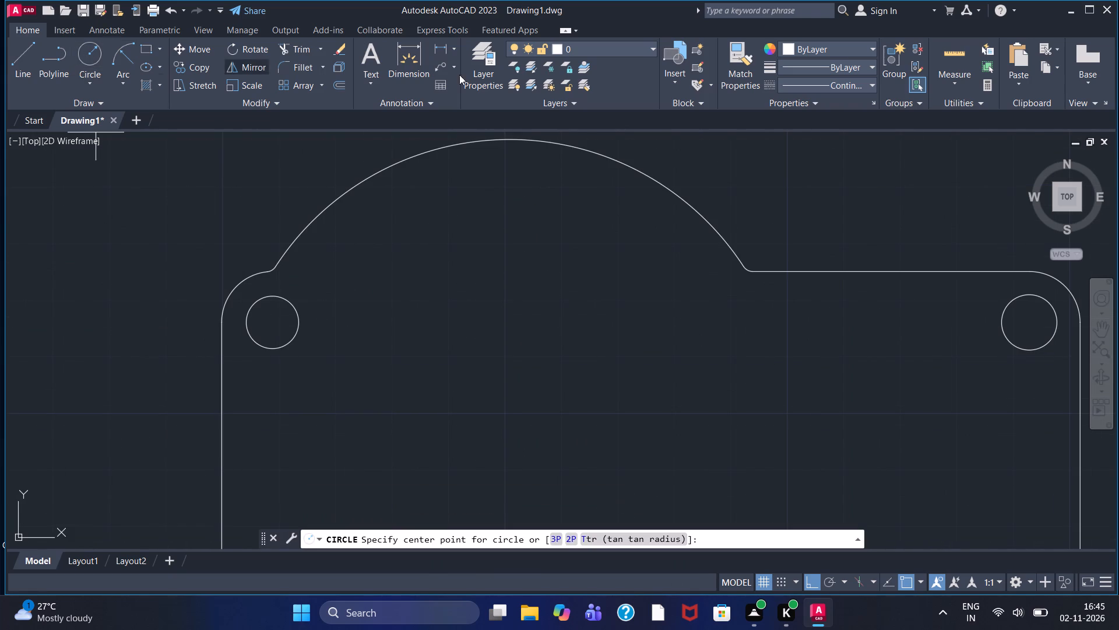
{"action": "left_click", "coordinate": [509, 421]}
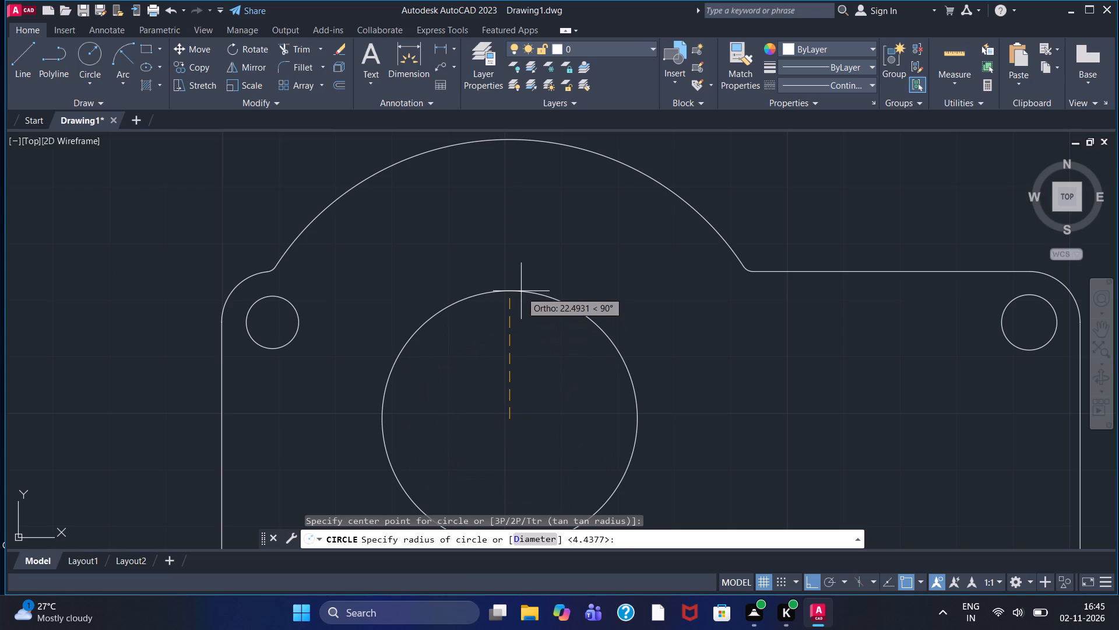
{"action": "type", "text": "25"}
{"action": "key", "text": "Return"}
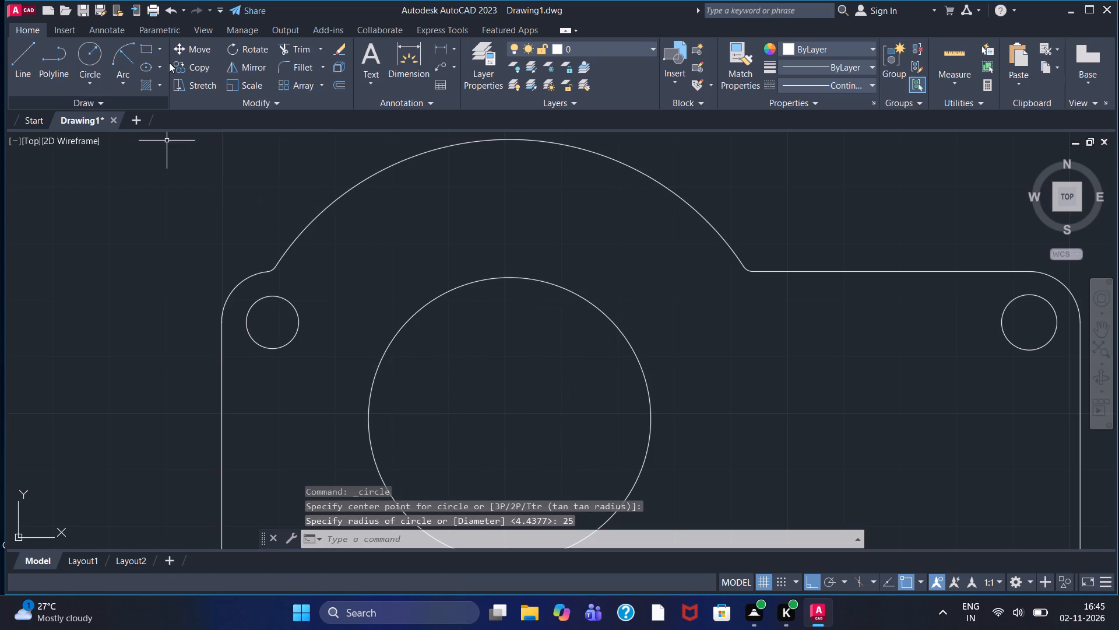
{"action": "left_click", "coordinate": [81, 51]}
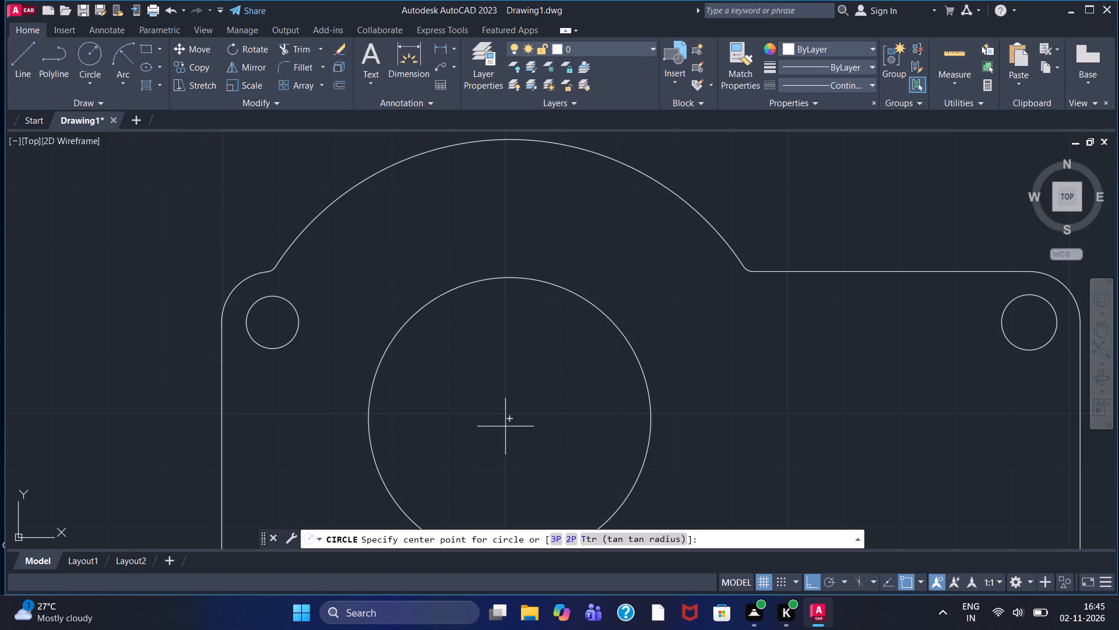
{"action": "left_click_drag", "start_coordinate": [509, 418], "coordinate": [512, 412]}
{"action": "key", "text": "2"}
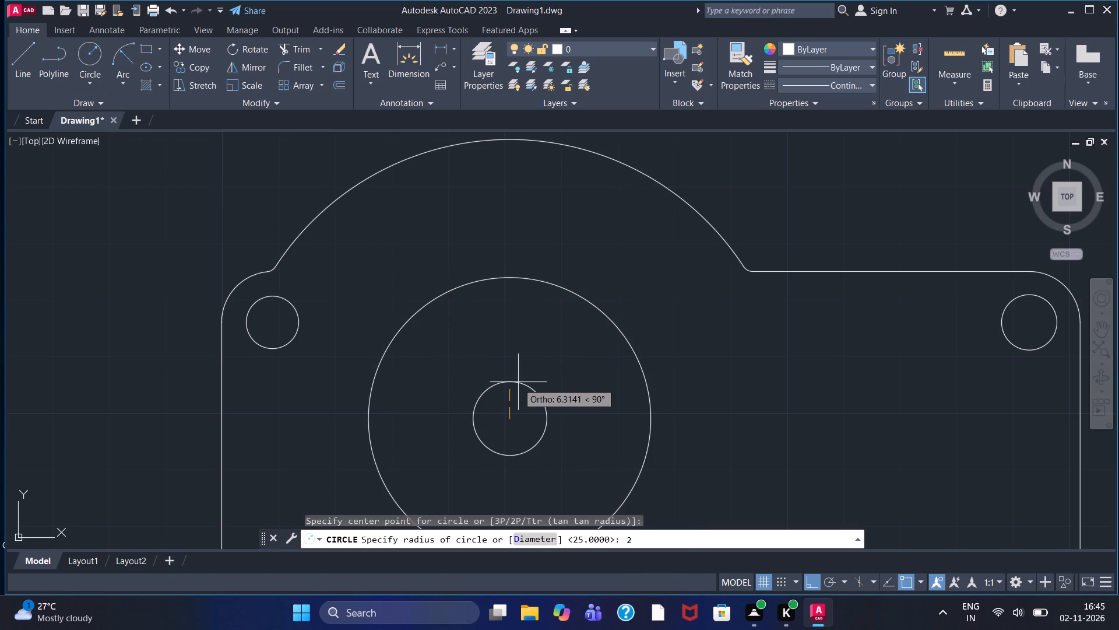
{"action": "key", "text": "3"}
{"action": "key", "text": "Return"}
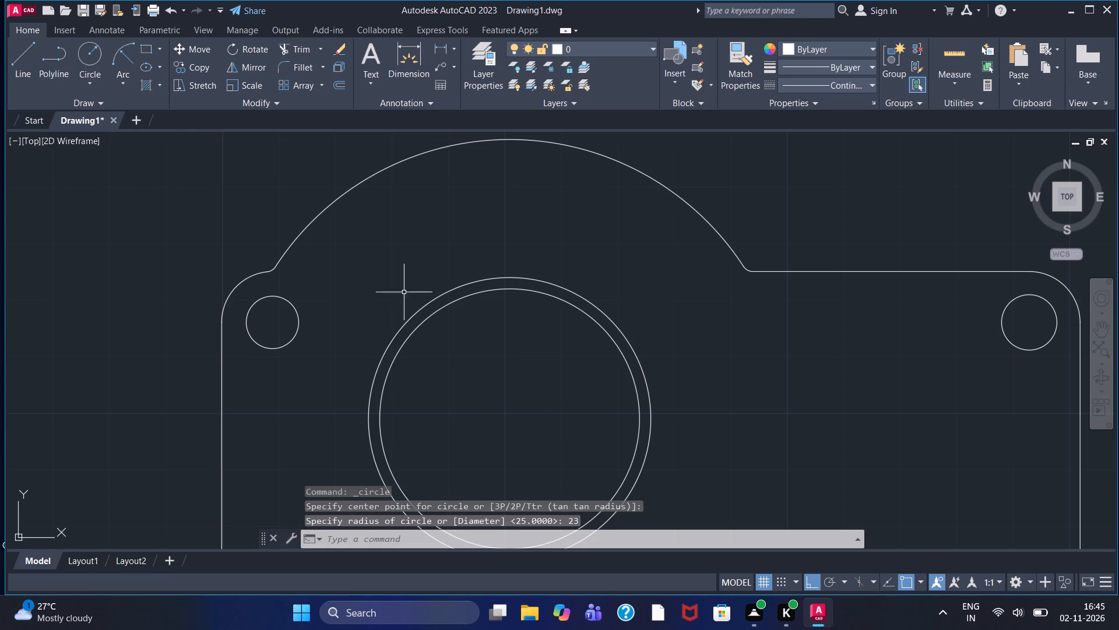
Draw two more circles of radius 18 and 15, concentric with the existing bore circles.
{"action": "left_click", "coordinate": [90, 51]}
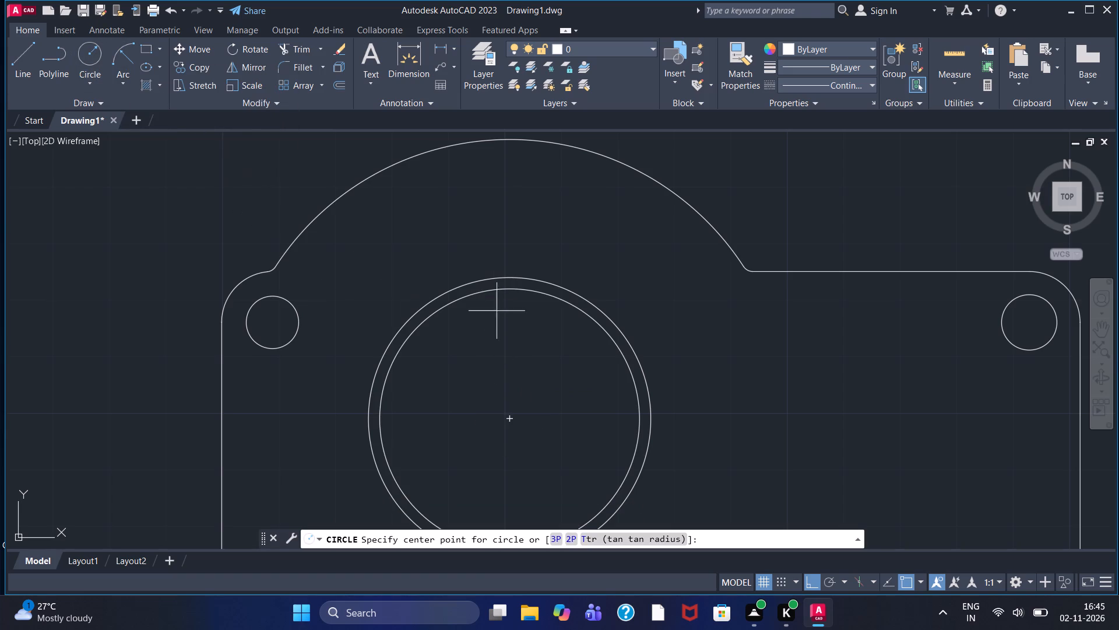
{"action": "left_click_drag", "start_coordinate": [511, 419], "coordinate": [518, 406]}
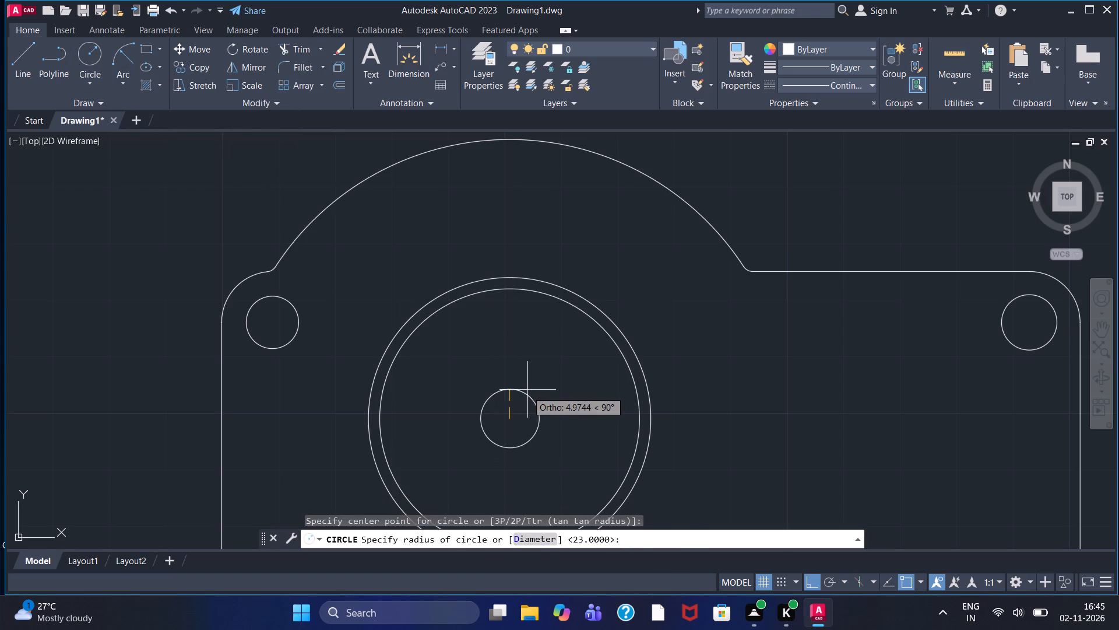
{"action": "type", "text": "18"}
{"action": "key", "text": "Return"}
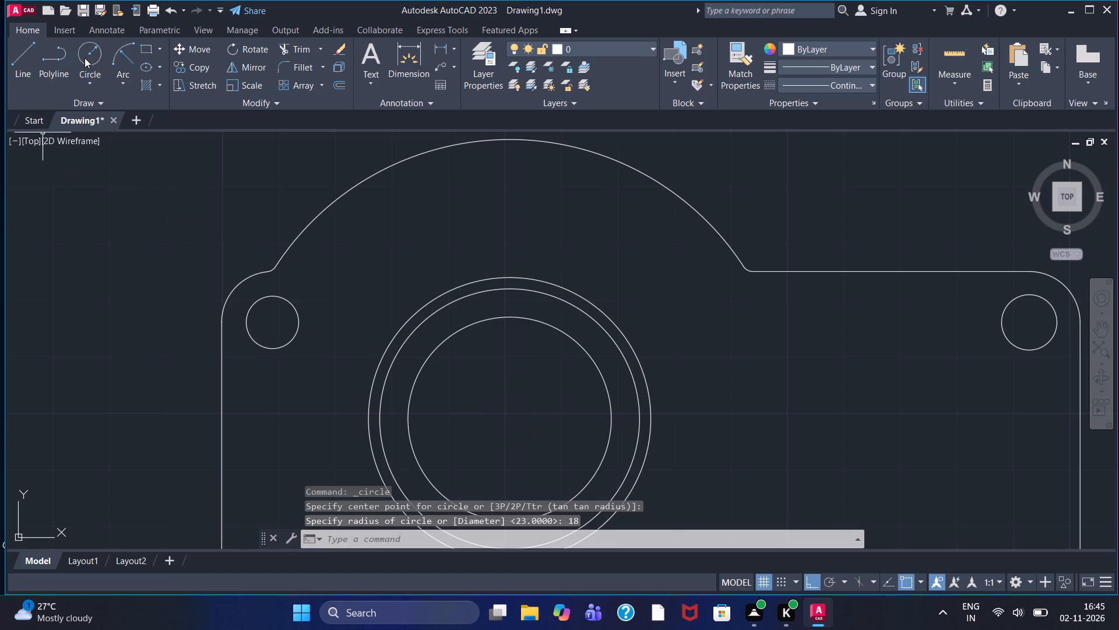
{"action": "left_click", "coordinate": [85, 57]}
{"action": "left_click_drag", "start_coordinate": [508, 416], "coordinate": [508, 409]}
{"action": "type", "text": "15"}
{"action": "key", "text": "Return"}
Draw connected inner outline lines from the outer bore circle's left quadrant: about 10 left, down, across above the lower holes, and up to the upper-right hole.
{"action": "scroll", "coordinate": [506, 387], "scroll_direction": "down", "scroll_amount": 1}
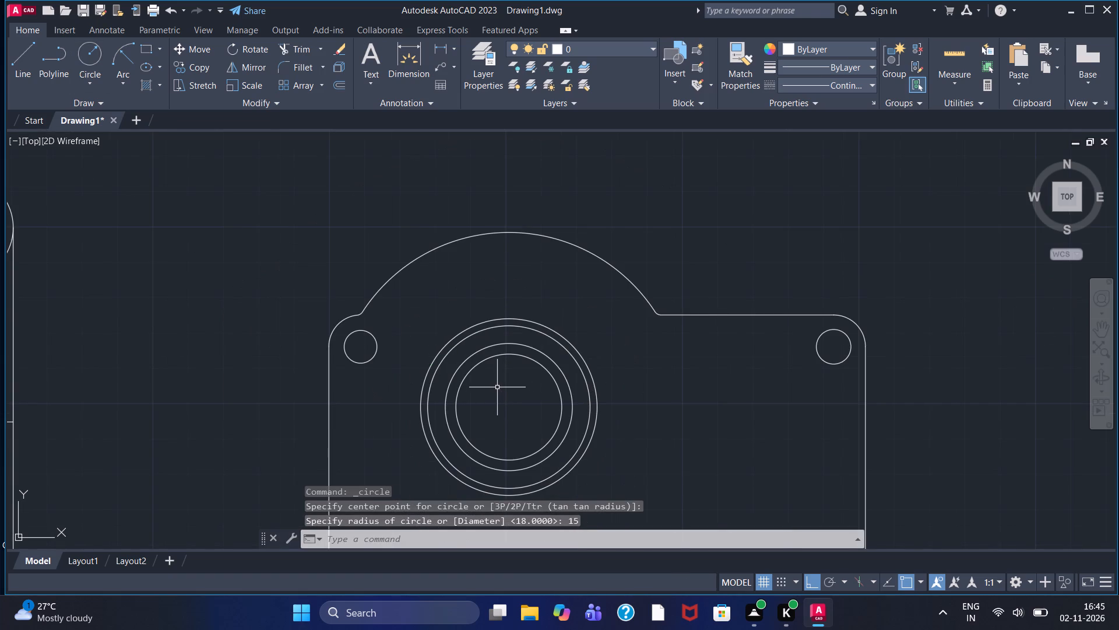
{"action": "left_click", "coordinate": [27, 72]}
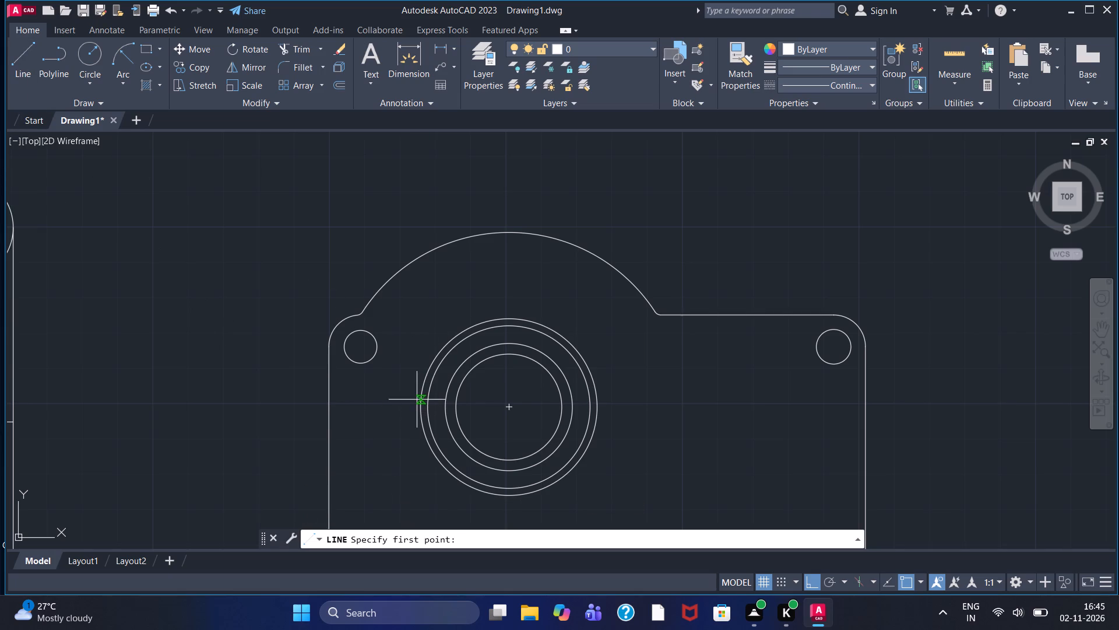
{"action": "left_click", "coordinate": [417, 408]}
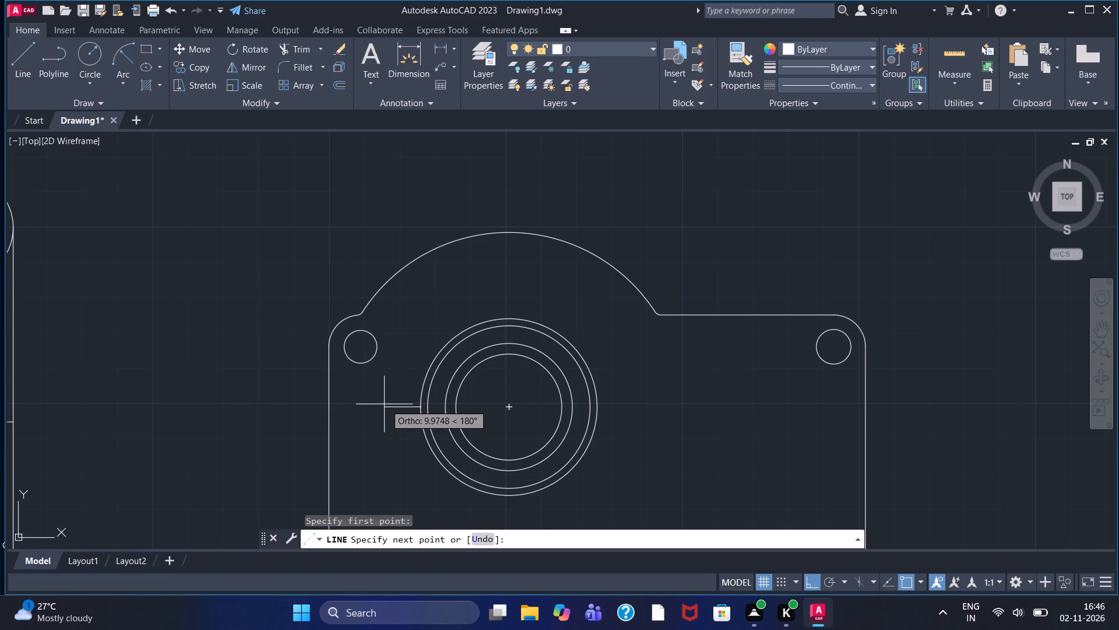
{"action": "left_click", "coordinate": [384, 404]}
{"action": "middle_click_drag", "start_coordinate": [386, 449], "coordinate": [406, 262]}
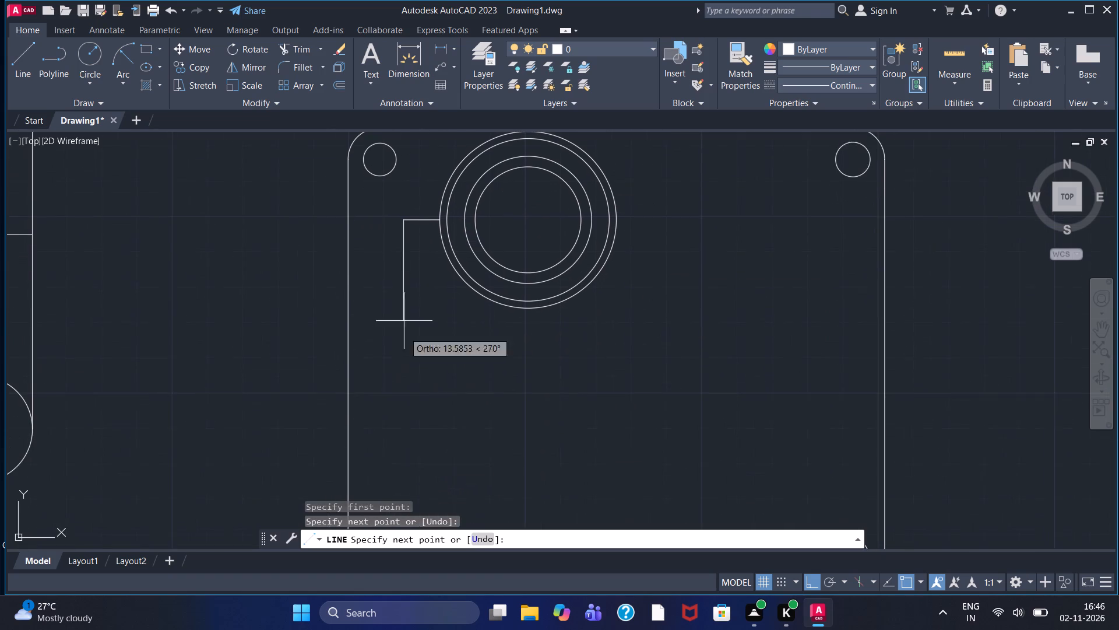
{"action": "scroll", "coordinate": [402, 432], "scroll_direction": "down", "scroll_amount": 1}
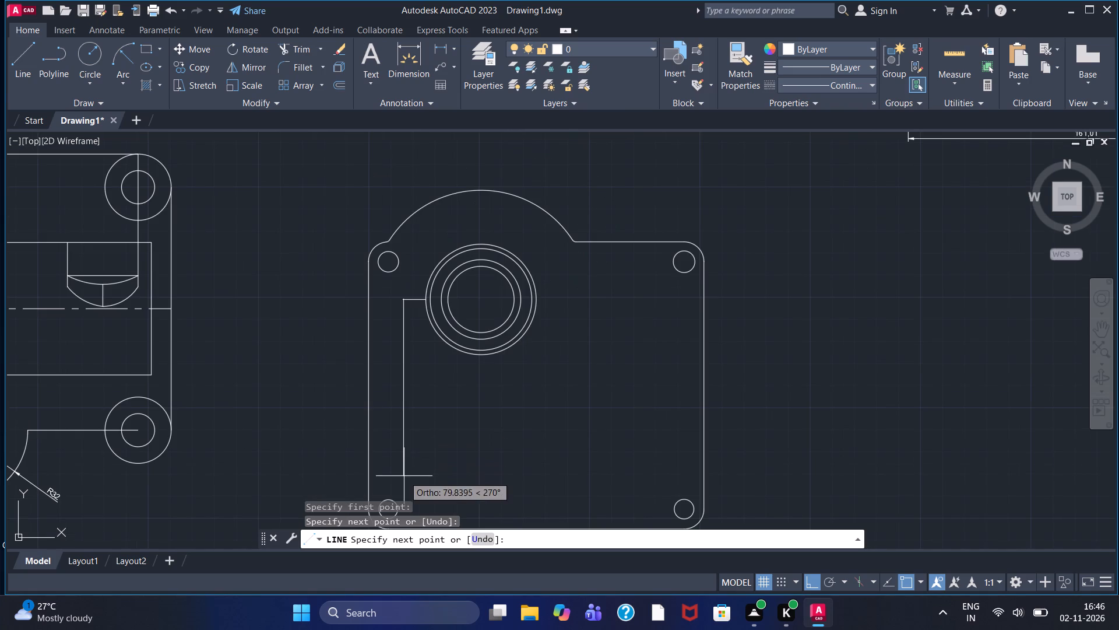
{"action": "middle_click_drag", "start_coordinate": [402, 482], "coordinate": [420, 364]}
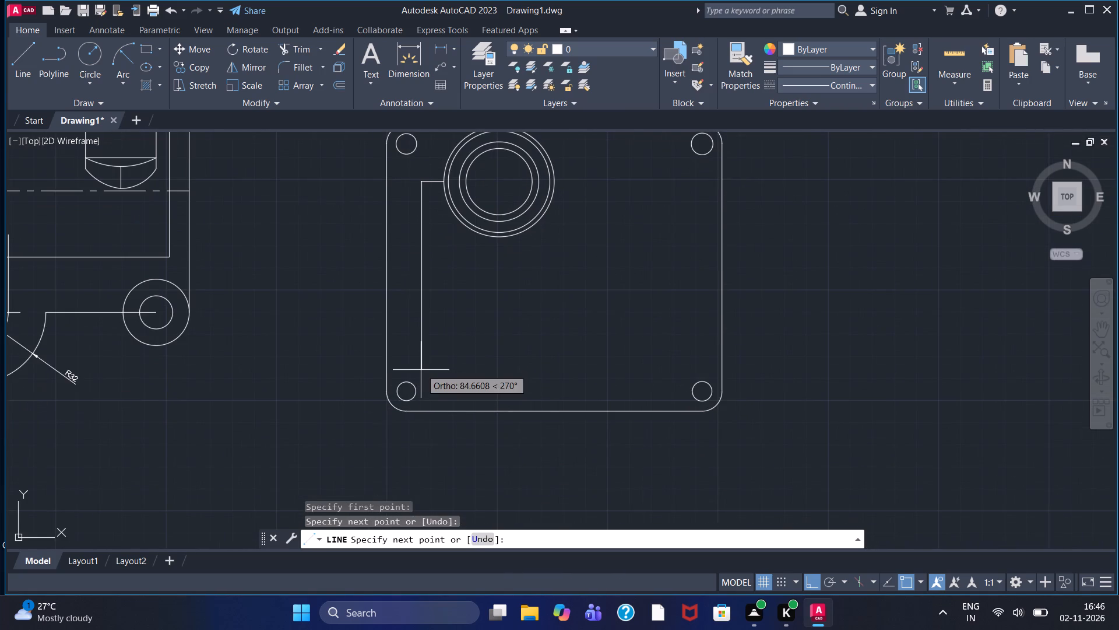
{"action": "left_click", "coordinate": [423, 374]}
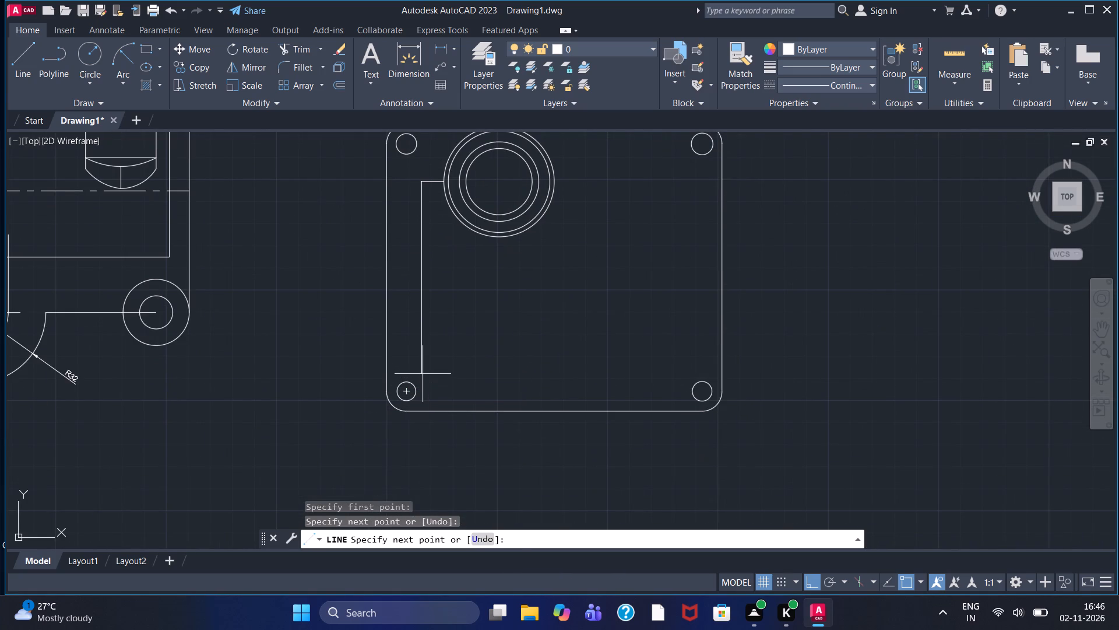
{"action": "left_click_drag", "start_coordinate": [692, 370], "coordinate": [692, 364]}
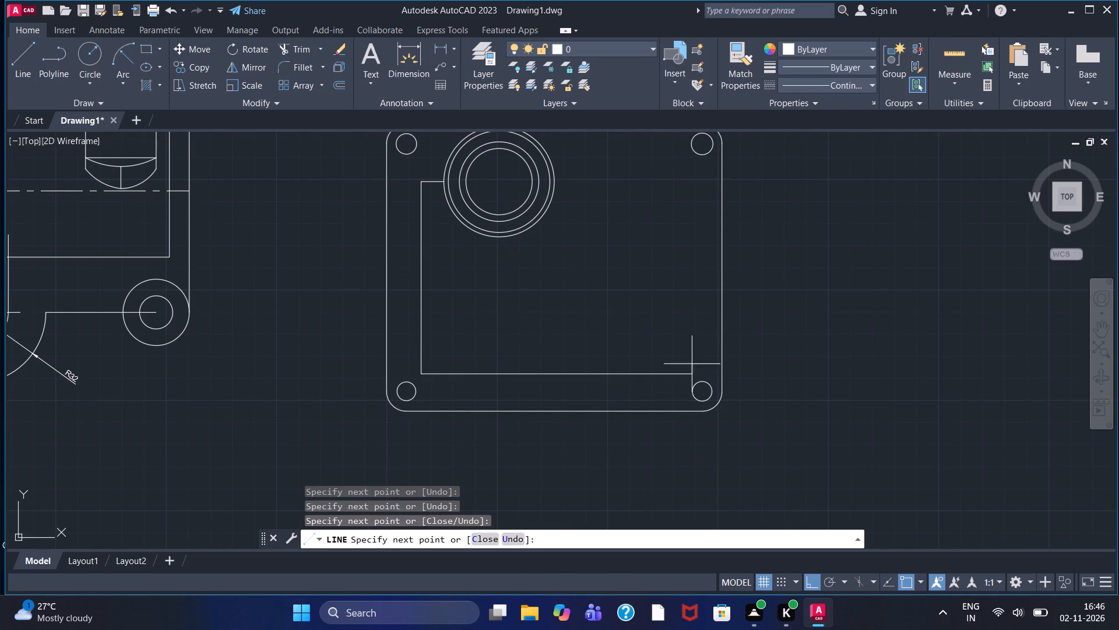
{"action": "left_click", "coordinate": [688, 159]}
{"action": "right_click", "coordinate": [688, 159]}
{"action": "left_click", "coordinate": [701, 166]}
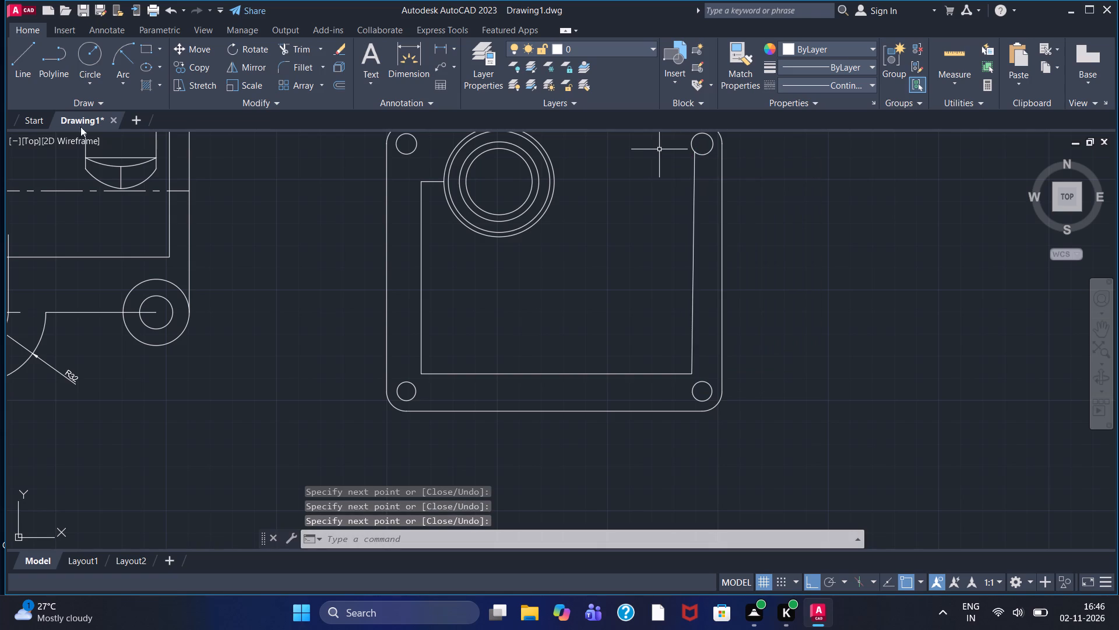
Draw a horizontal line from the outer bore circle's right quadrant to just beyond the inner outline's right side.
{"action": "left_click", "coordinate": [37, 57]}
{"action": "left_click", "coordinate": [16, 68]}
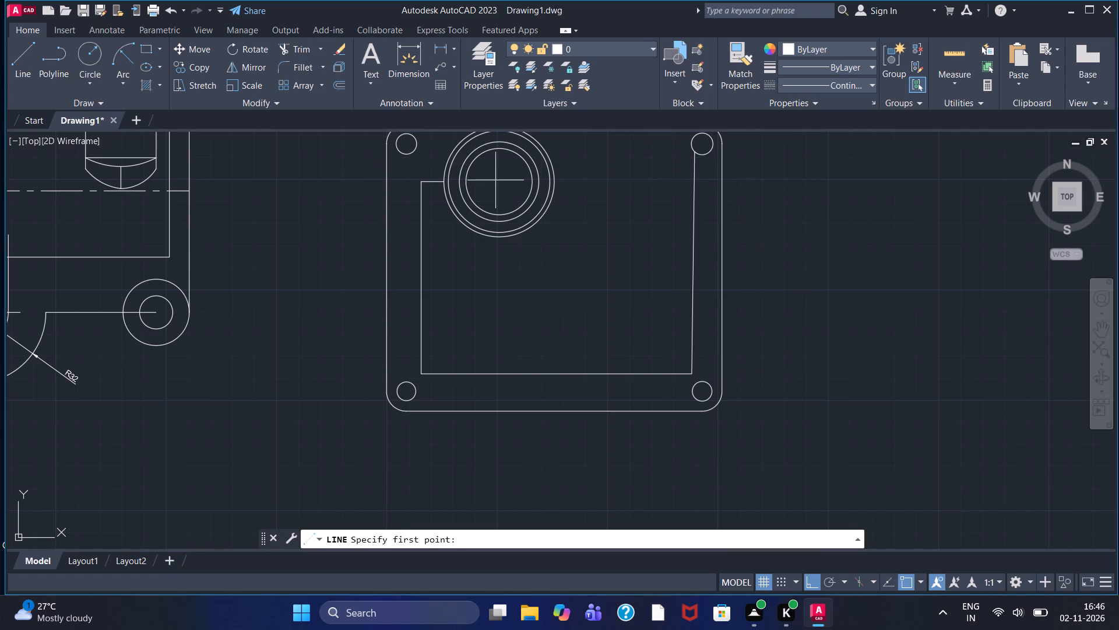
{"action": "left_click", "coordinate": [556, 180]}
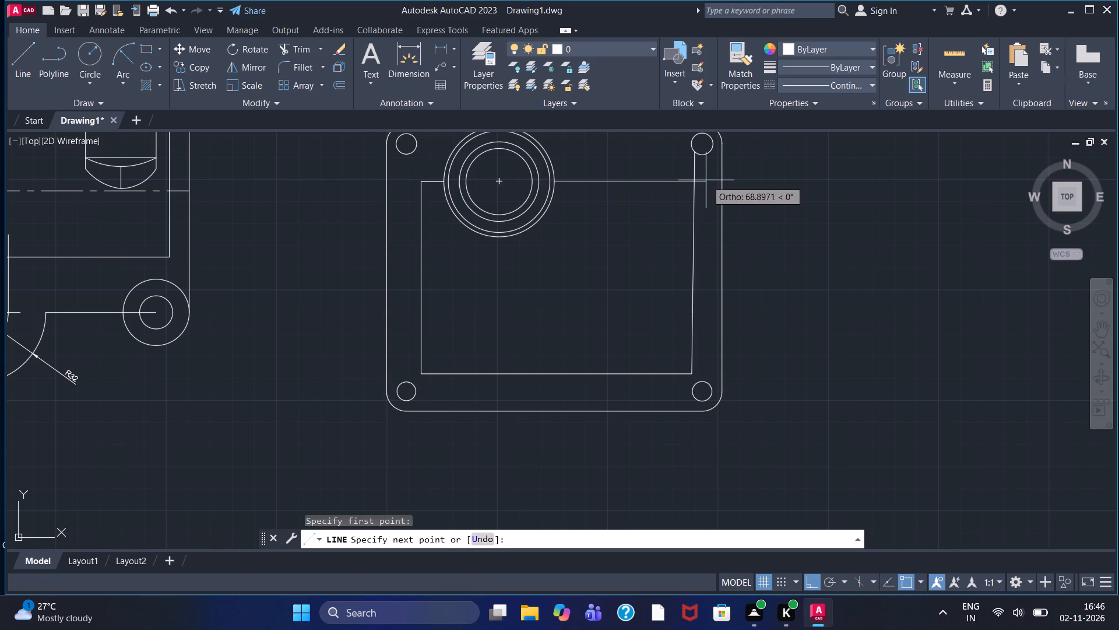
{"action": "scroll", "coordinate": [700, 185], "scroll_direction": "up", "scroll_amount": 2}
{"action": "left_click", "coordinate": [700, 185]}
{"action": "right_click", "coordinate": [699, 184]}
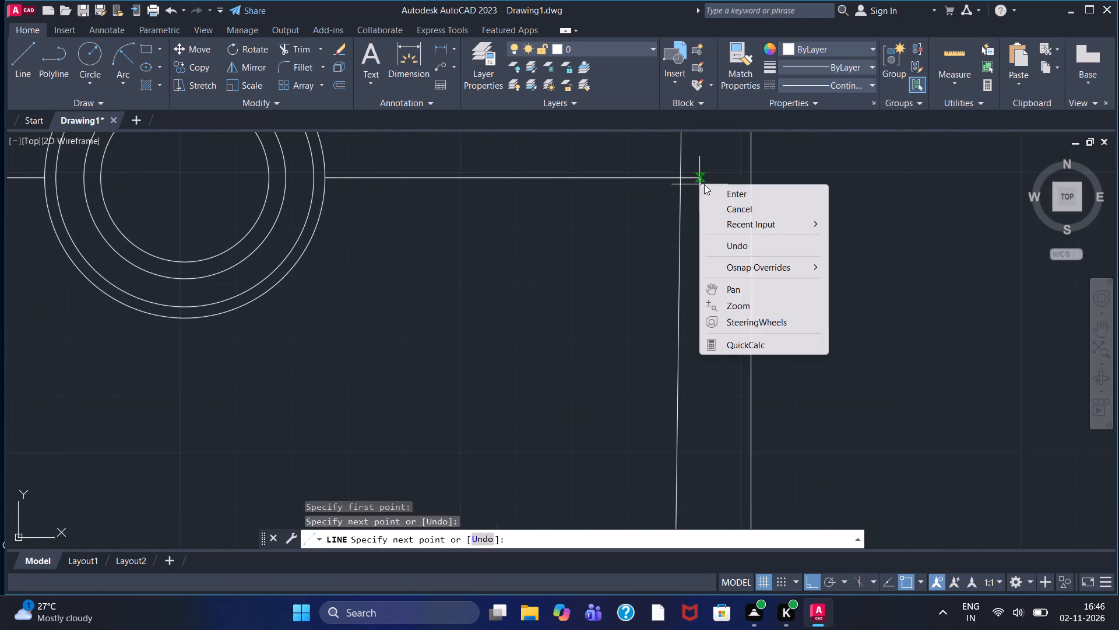
{"action": "left_click", "coordinate": [716, 192]}
Trim both overhanging line ends at the inner outline's upper-right corner.
{"action": "left_click", "coordinate": [294, 41]}
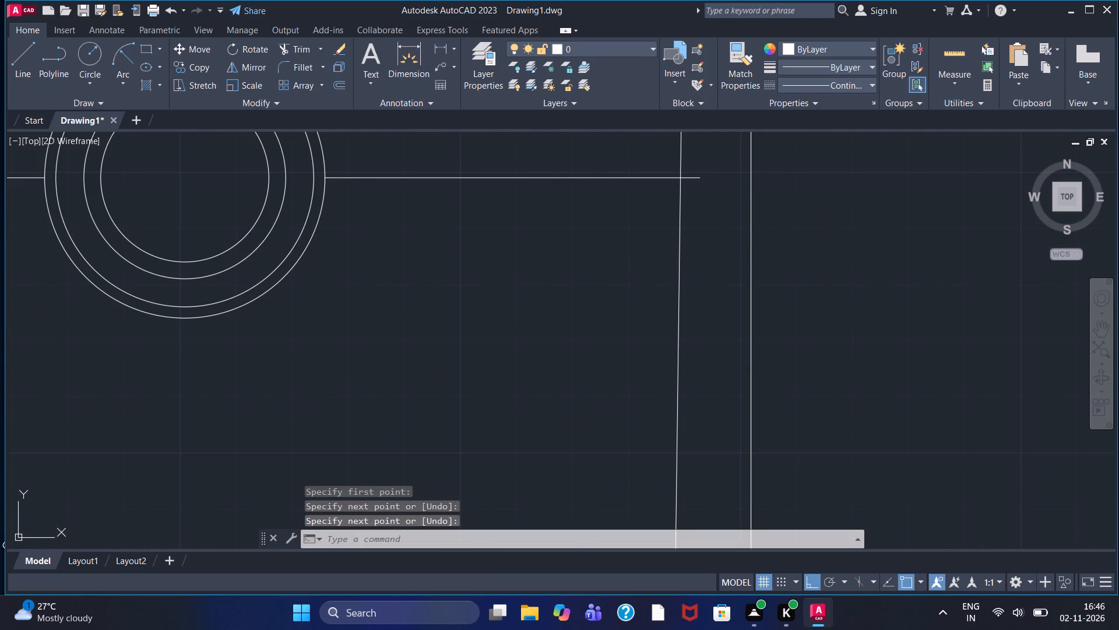
{"action": "left_click_drag", "start_coordinate": [667, 161], "coordinate": [696, 189]}
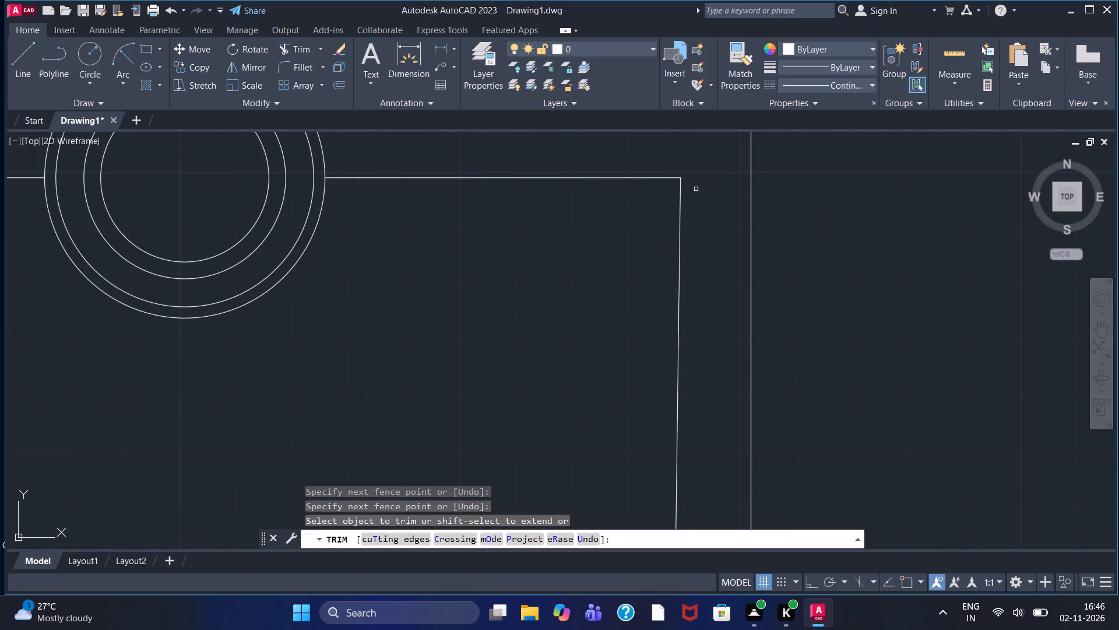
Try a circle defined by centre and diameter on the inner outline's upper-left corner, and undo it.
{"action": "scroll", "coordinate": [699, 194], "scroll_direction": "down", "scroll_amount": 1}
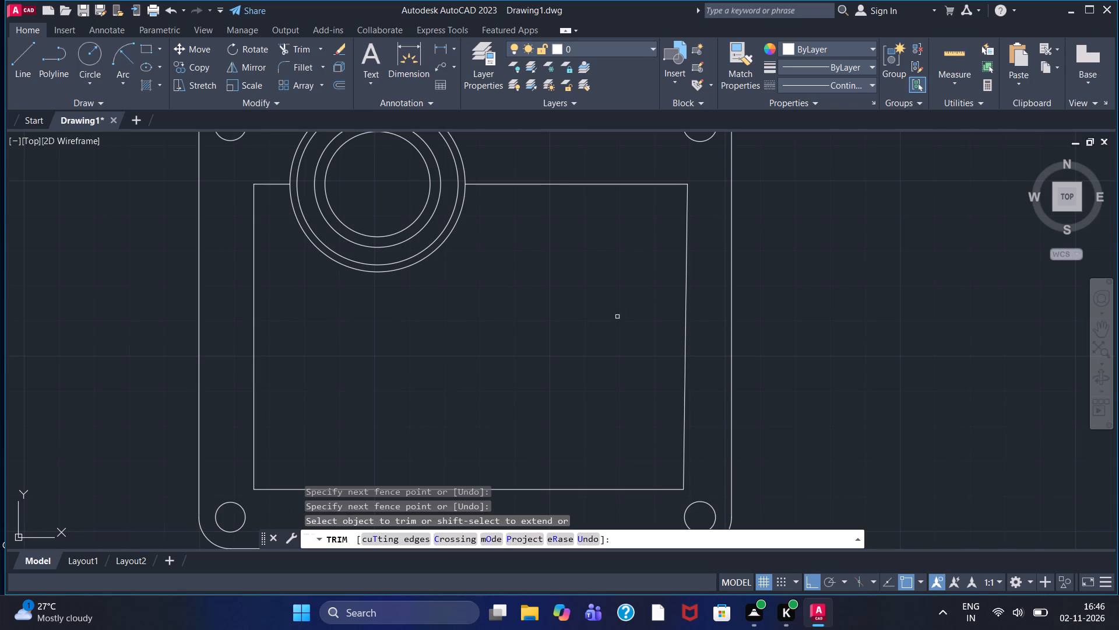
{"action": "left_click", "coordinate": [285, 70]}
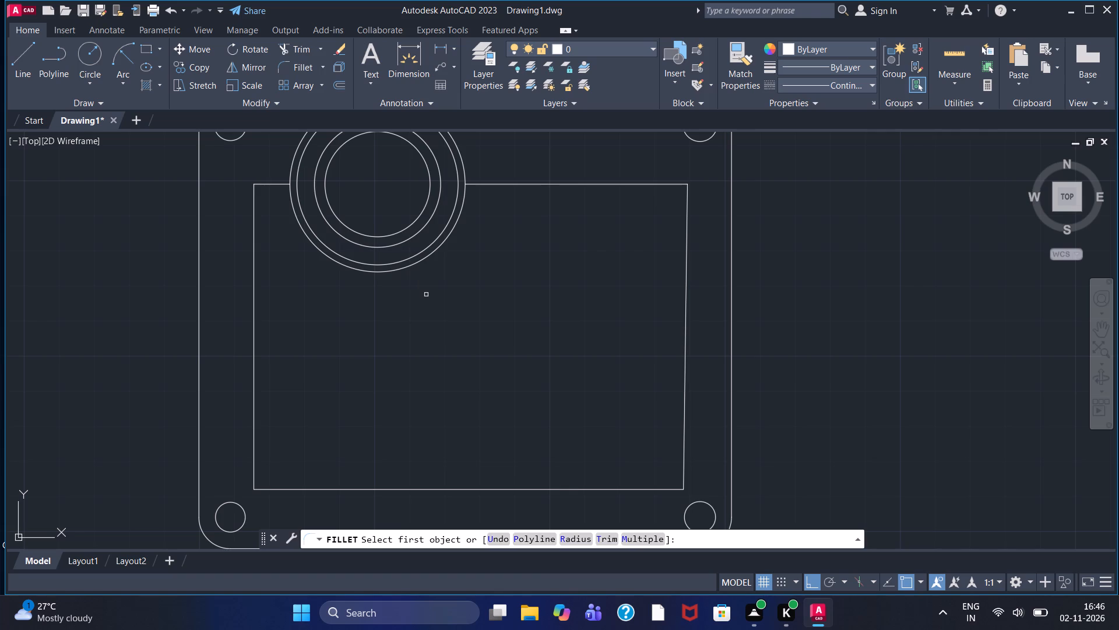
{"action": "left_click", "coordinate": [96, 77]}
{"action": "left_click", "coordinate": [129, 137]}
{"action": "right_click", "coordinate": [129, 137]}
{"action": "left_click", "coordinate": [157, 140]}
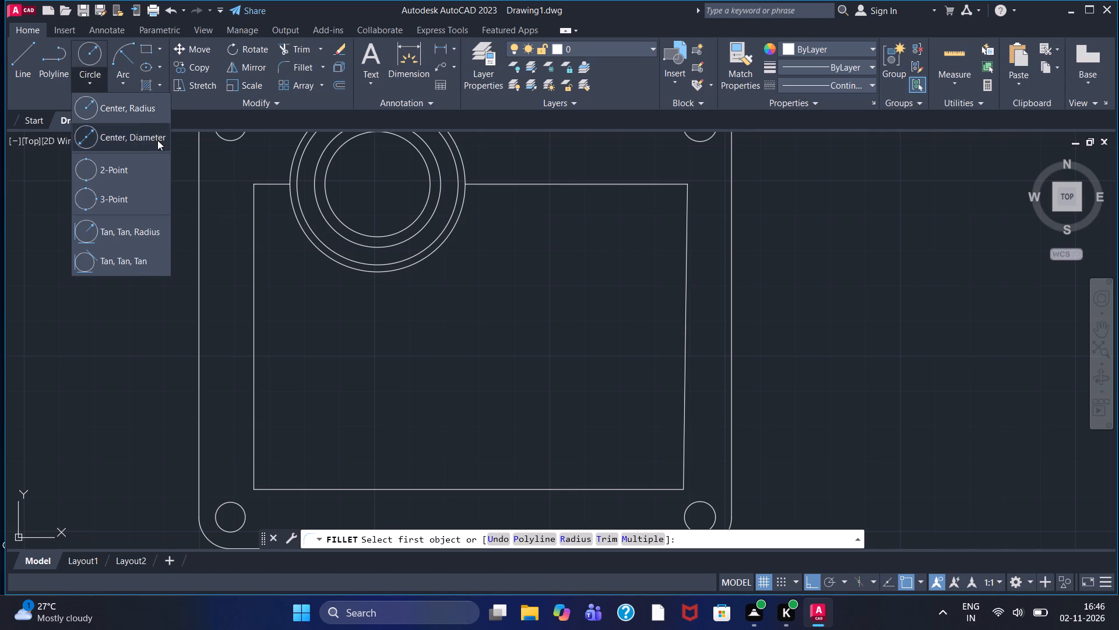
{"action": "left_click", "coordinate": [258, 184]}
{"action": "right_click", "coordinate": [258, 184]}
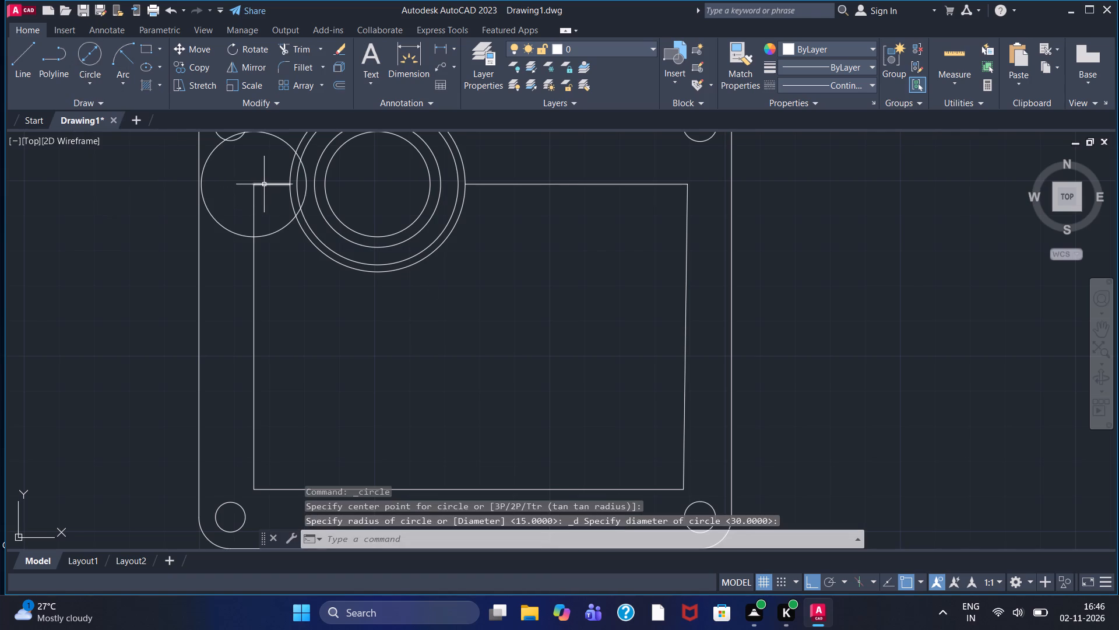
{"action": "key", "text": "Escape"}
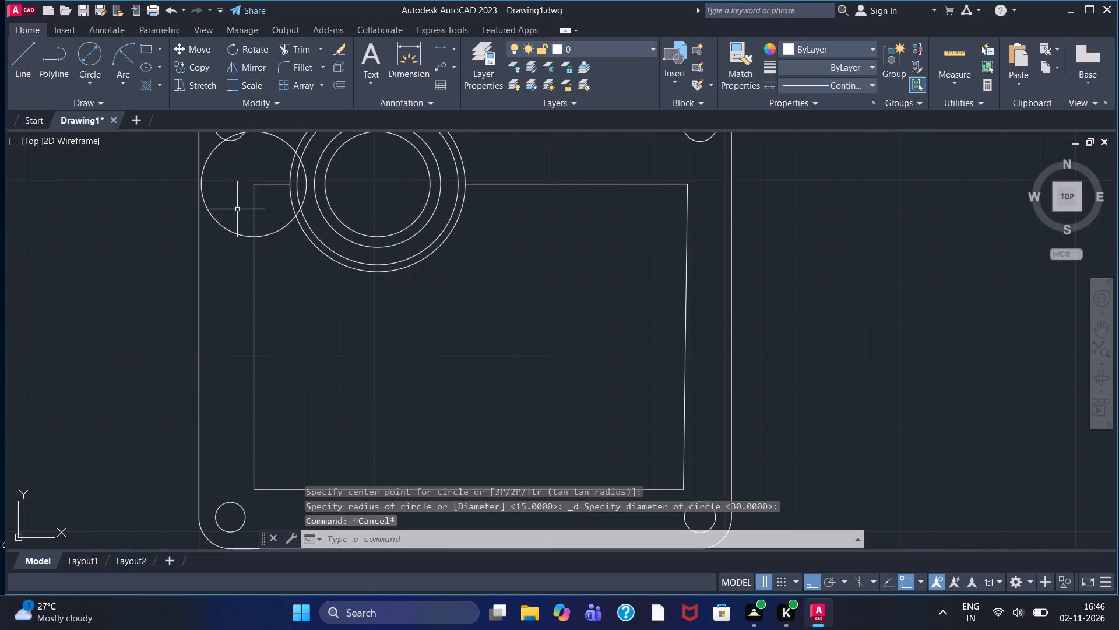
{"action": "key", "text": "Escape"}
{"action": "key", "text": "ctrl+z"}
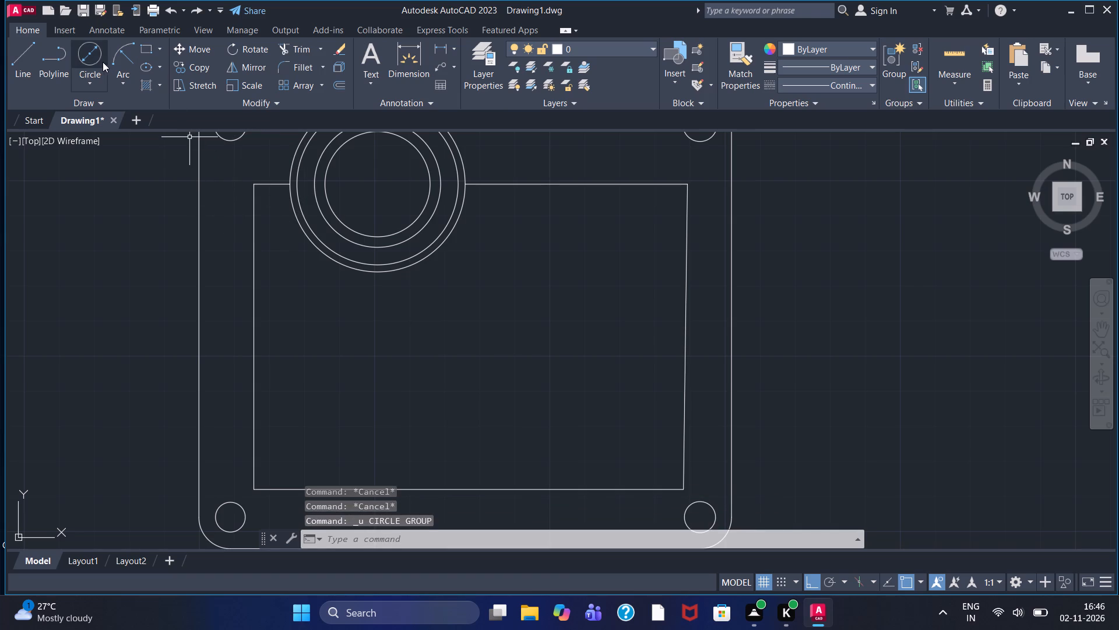
Draw circles of diameter 9 centred on the inner outline's upper-left and upper-right corners.
{"action": "left_click", "coordinate": [90, 52]}
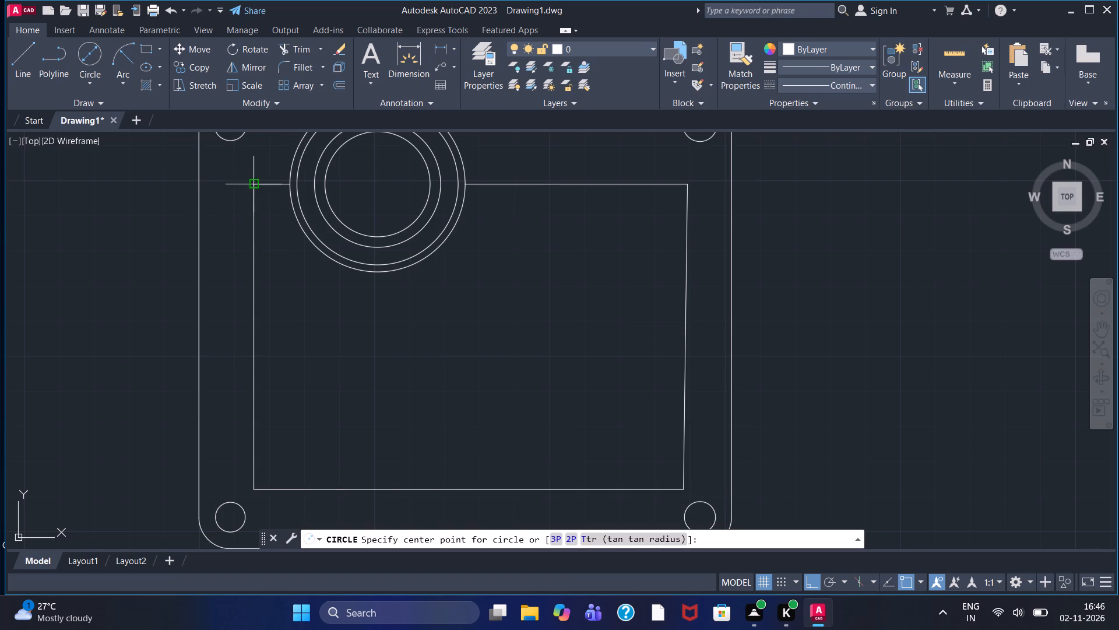
{"action": "left_click", "coordinate": [253, 183]}
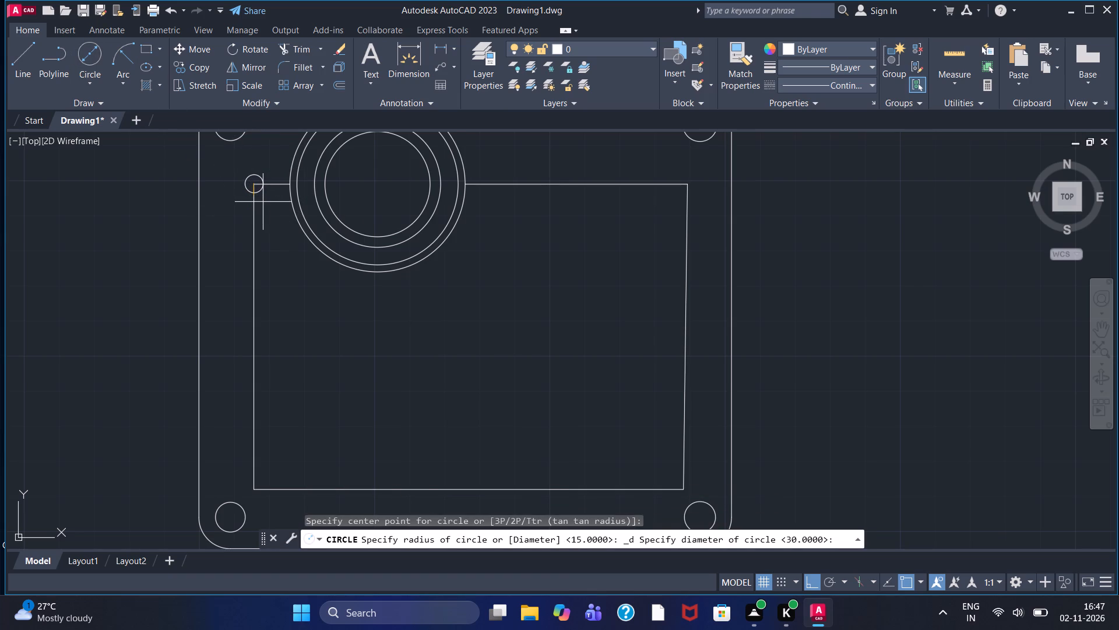
{"action": "key", "text": "9"}
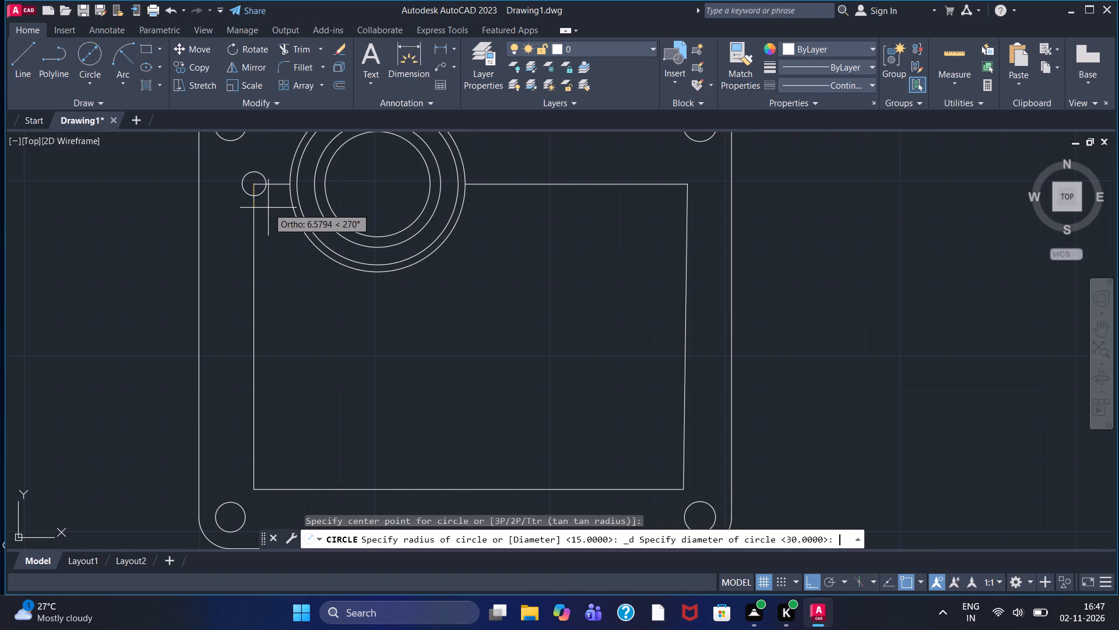
{"action": "key", "text": "Return"}
{"action": "left_click", "coordinate": [94, 52]}
{"action": "right_click", "coordinate": [94, 52]}
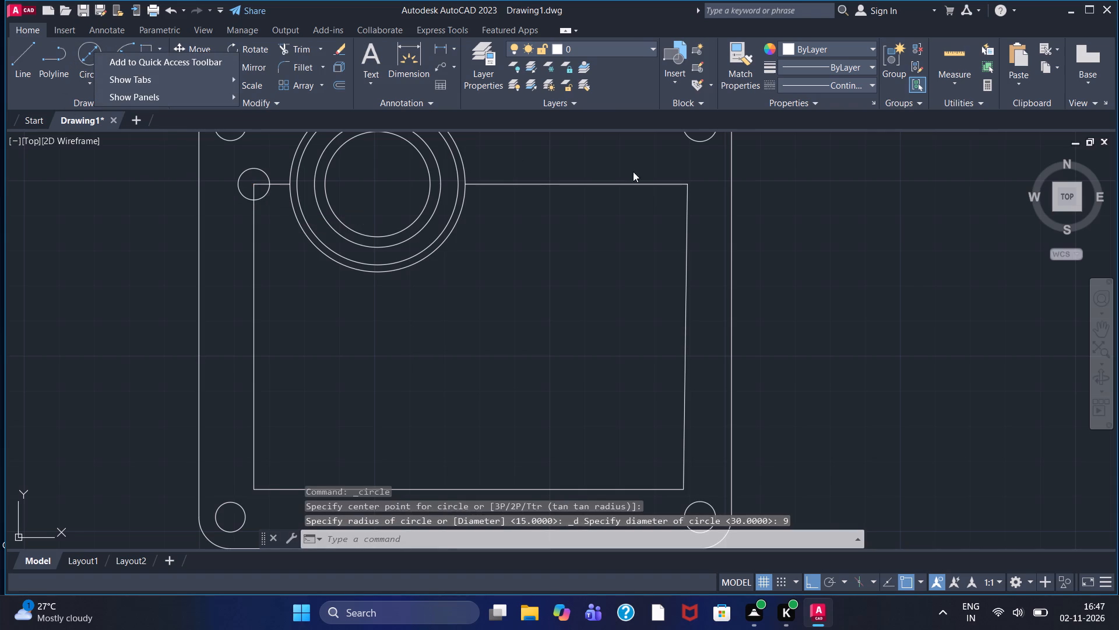
{"action": "left_click", "coordinate": [78, 190]}
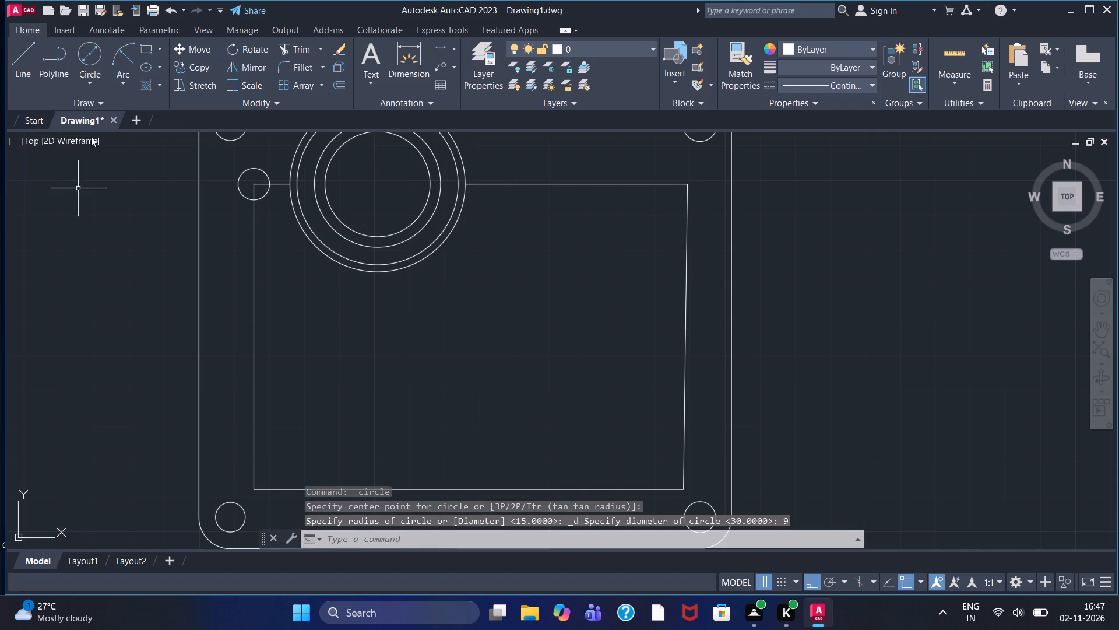
{"action": "left_click", "coordinate": [90, 53]}
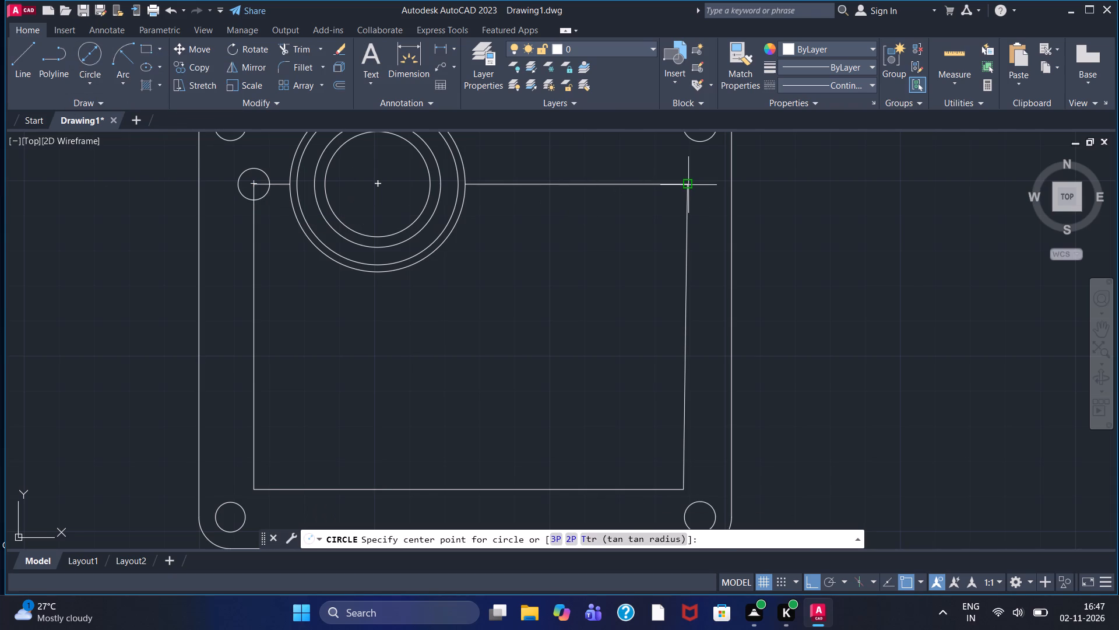
{"action": "left_click", "coordinate": [688, 185]}
{"action": "key", "text": "9"}
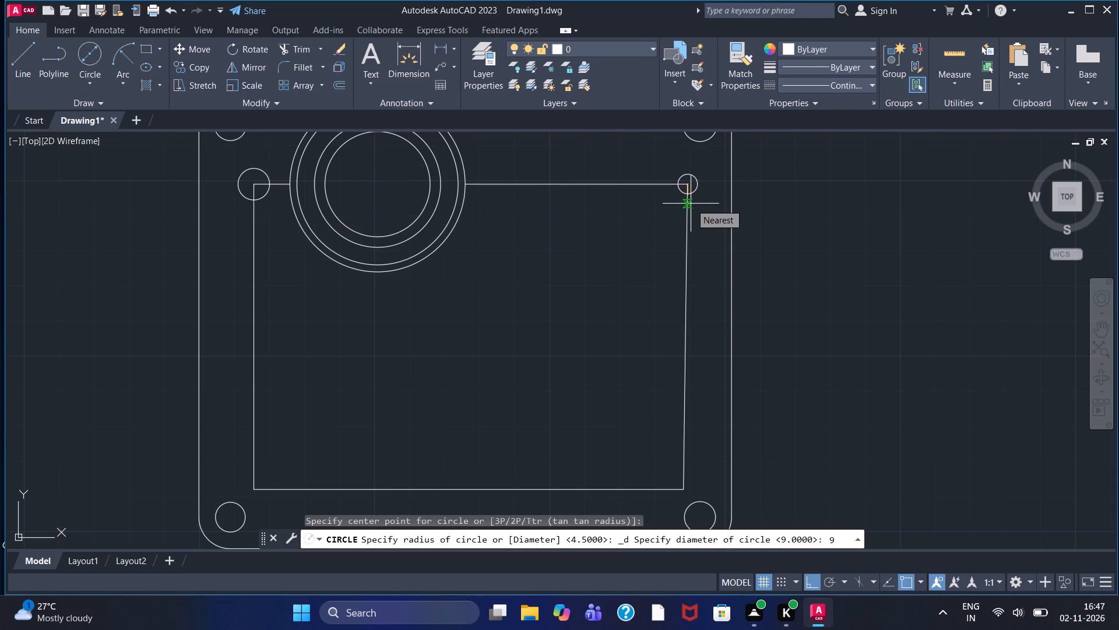
{"action": "key", "text": "Return"}
Draw circles of diameter 9 centred on the inner outline's lower-right and lower-left corners.
{"action": "left_click", "coordinate": [91, 55]}
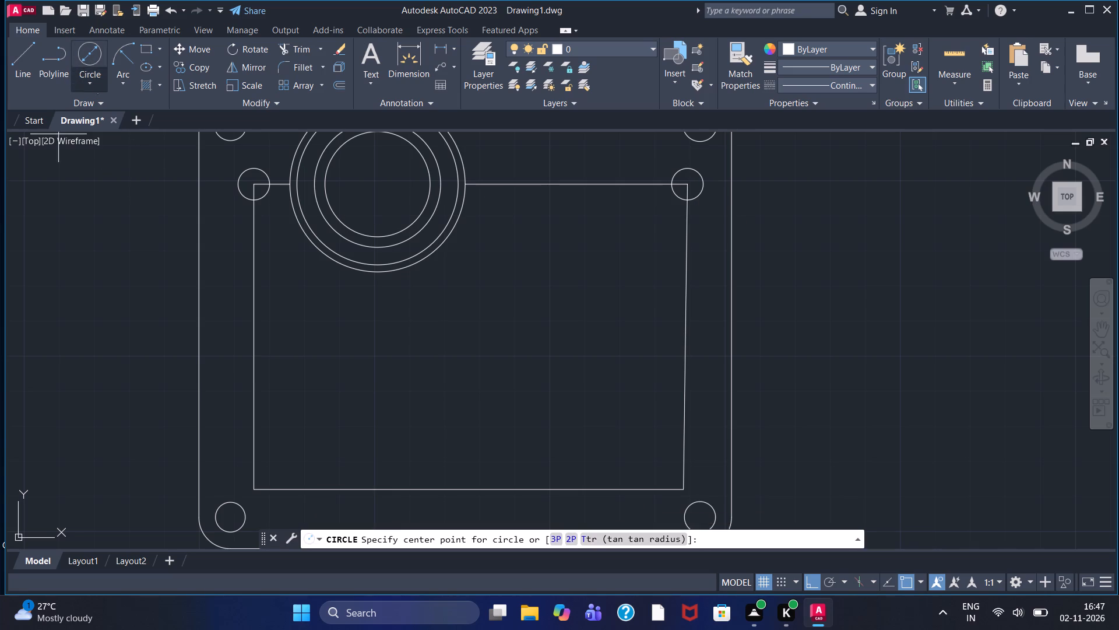
{"action": "left_click", "coordinate": [681, 486]}
{"action": "key", "text": "9"}
{"action": "key", "text": "Return"}
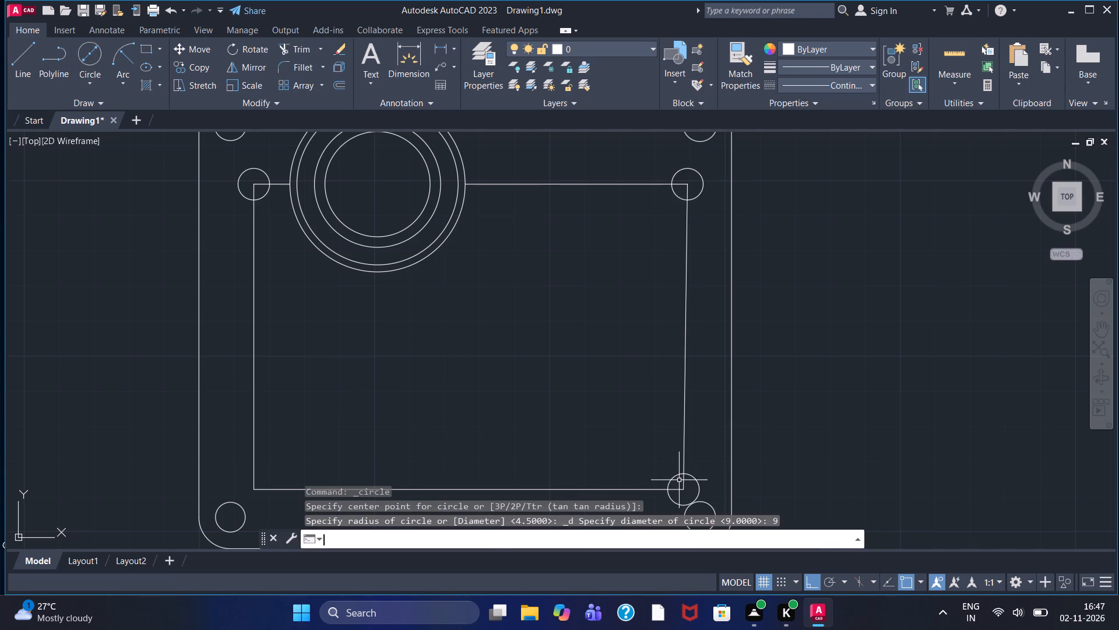
{"action": "left_click", "coordinate": [87, 63]}
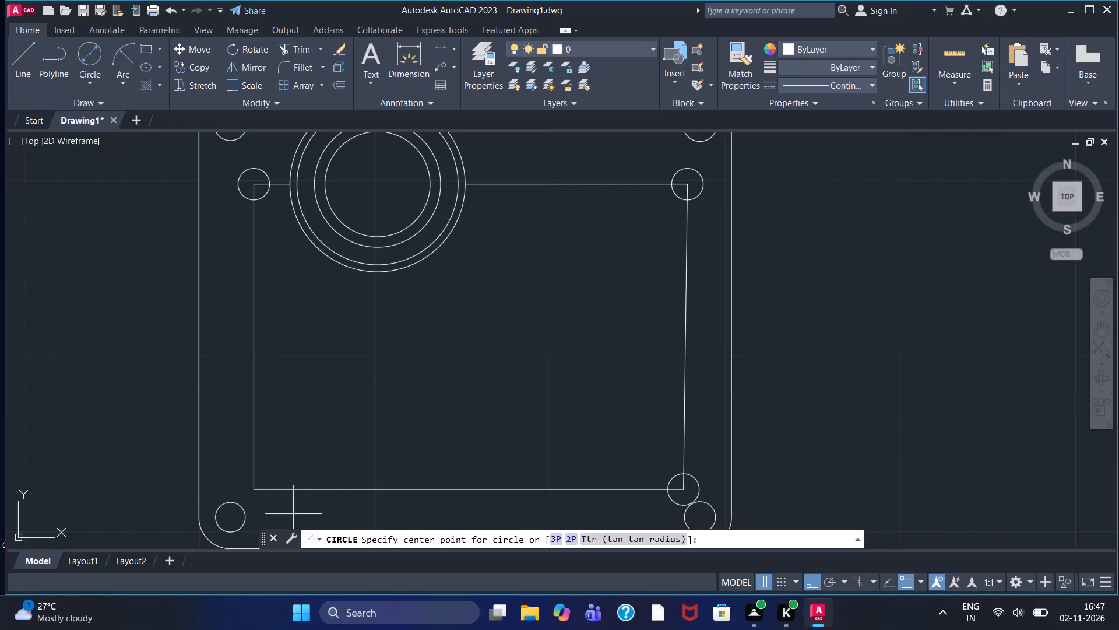
{"action": "left_click", "coordinate": [254, 488]}
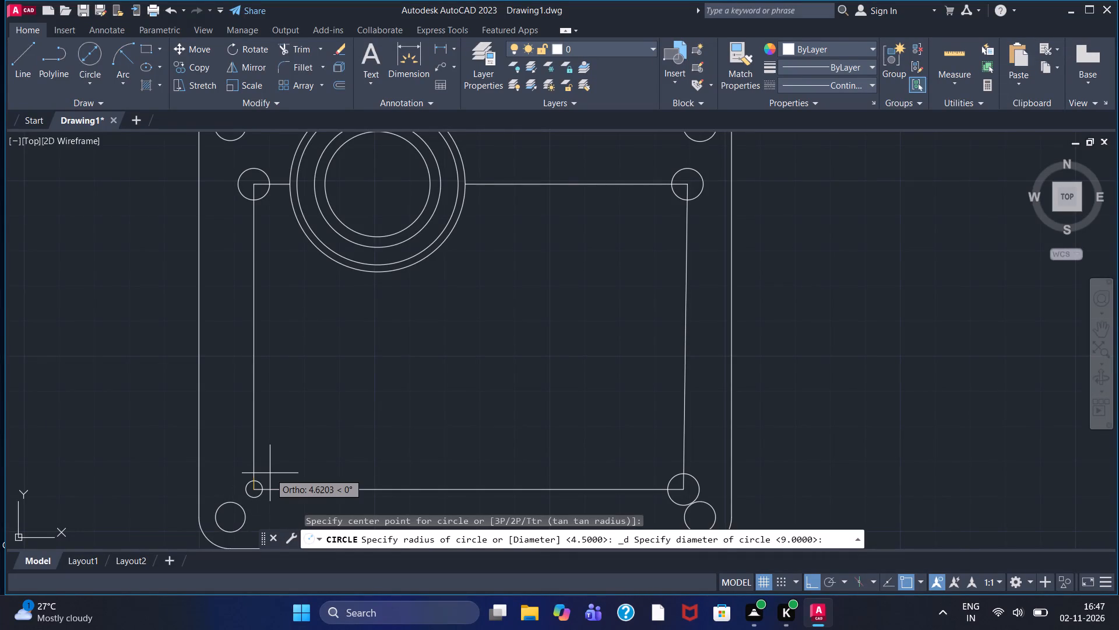
{"action": "key", "text": "9"}
{"action": "key", "text": "Return"}
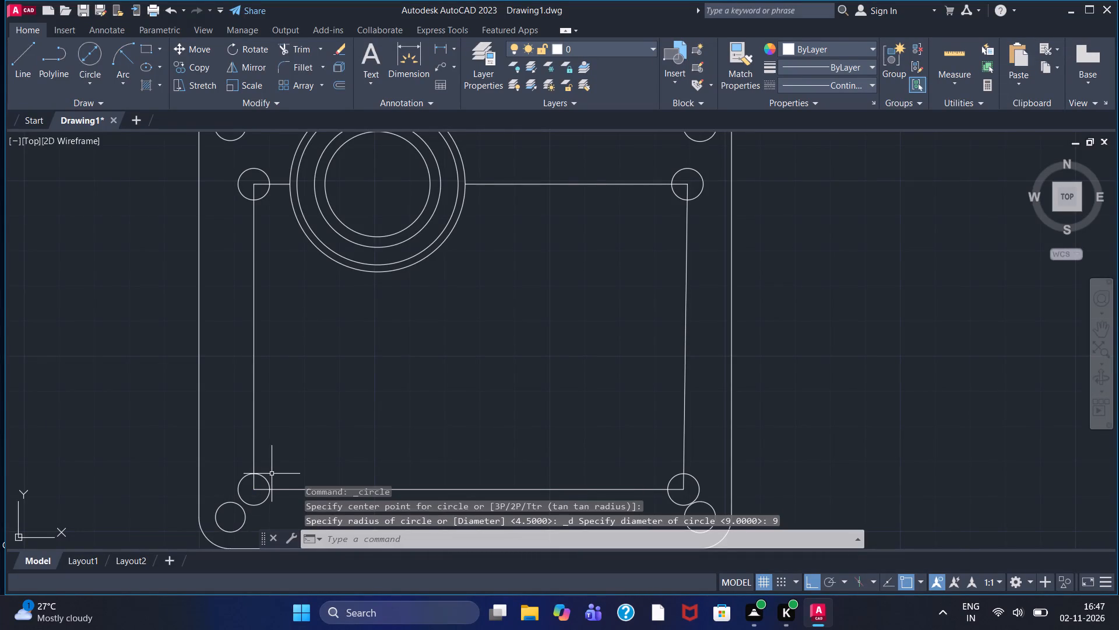
{"action": "key", "text": "Escape"}
Trim the circles and line ends at the inner outline's two upper corners, leaving only the inward concave quarter arcs.
{"action": "left_click", "coordinate": [292, 48]}
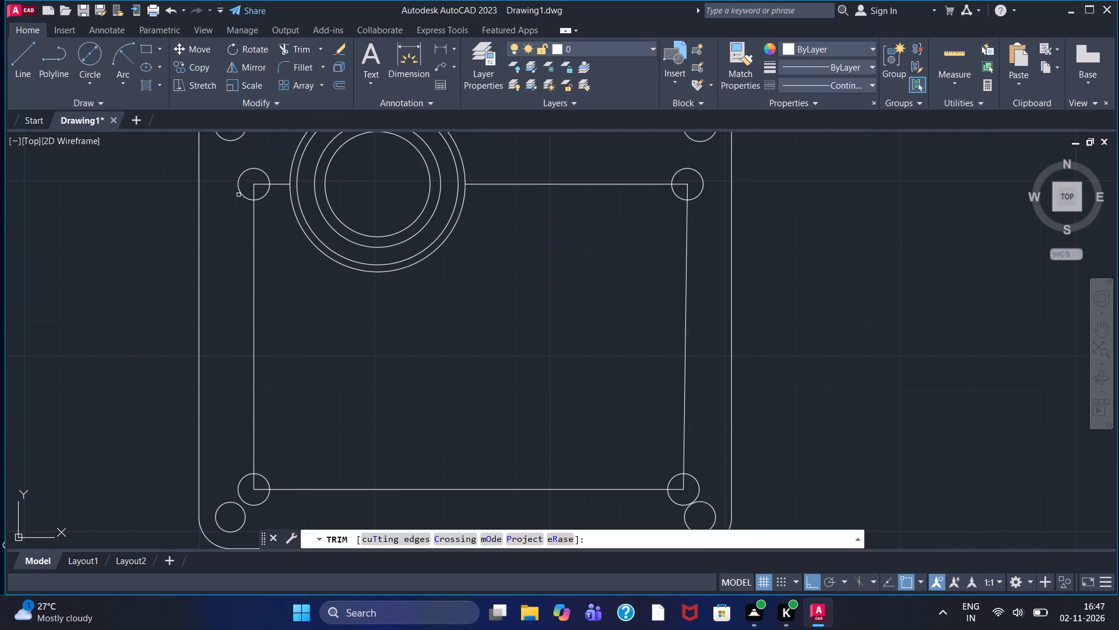
{"action": "scroll", "coordinate": [241, 188], "scroll_direction": "up", "scroll_amount": 1}
{"action": "left_click", "coordinate": [243, 162]}
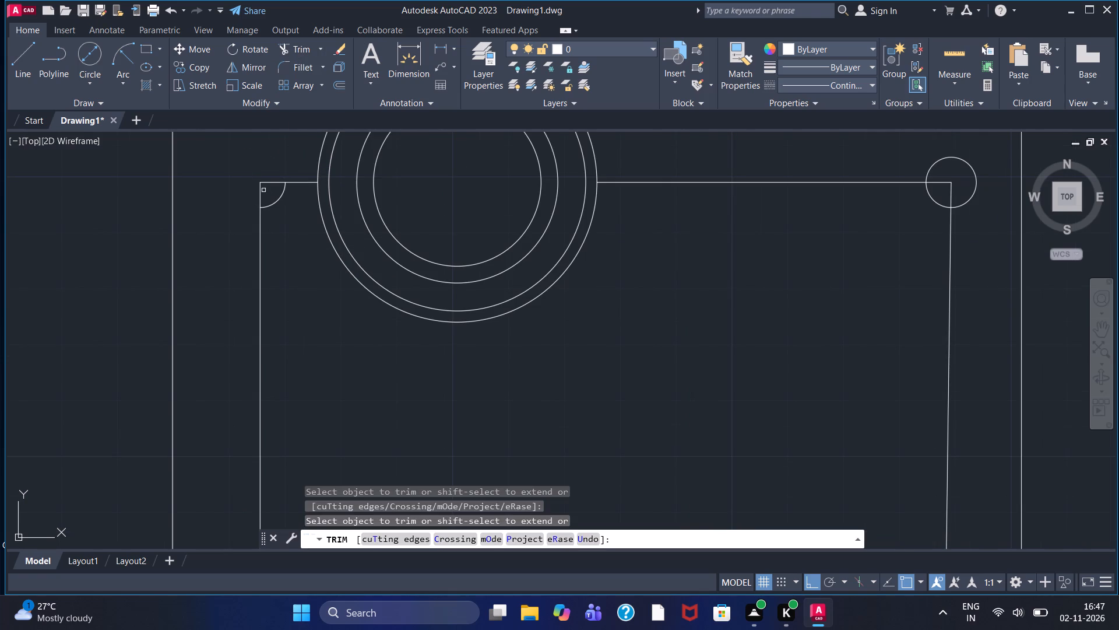
{"action": "left_click", "coordinate": [259, 189]}
{"action": "left_click", "coordinate": [268, 182]}
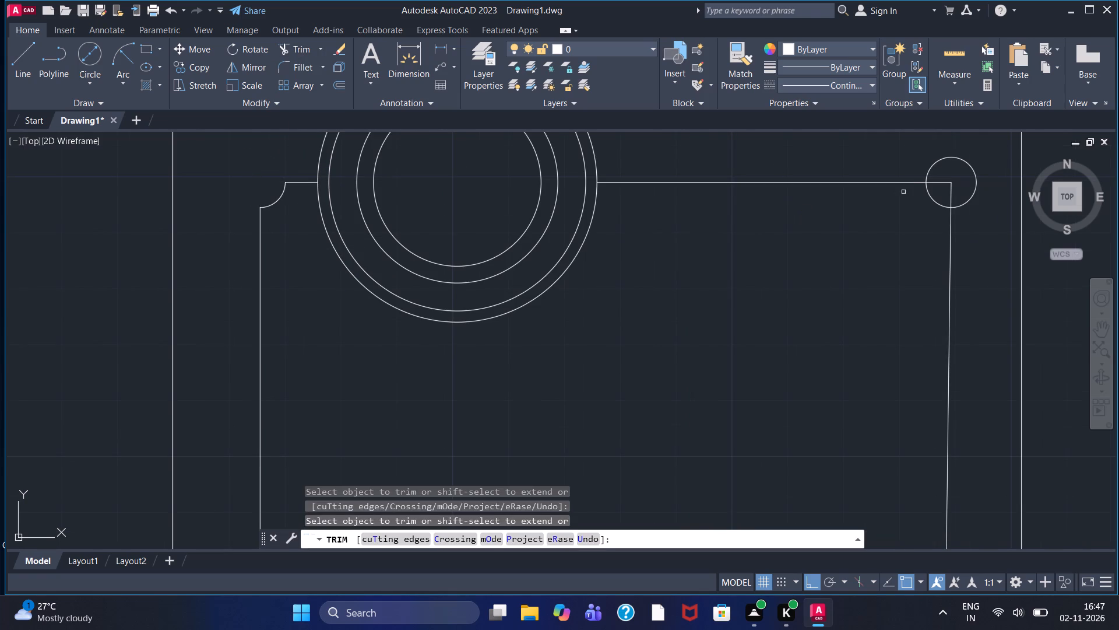
{"action": "left_click_drag", "start_coordinate": [923, 167], "coordinate": [928, 171]}
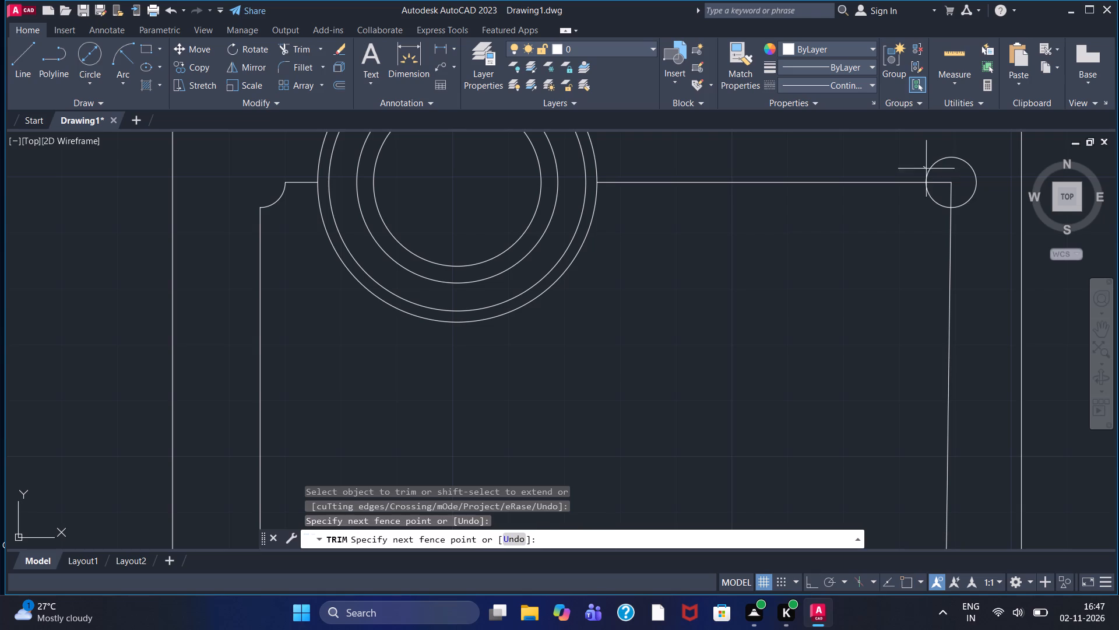
{"action": "left_click_drag", "start_coordinate": [928, 171], "coordinate": [959, 197]}
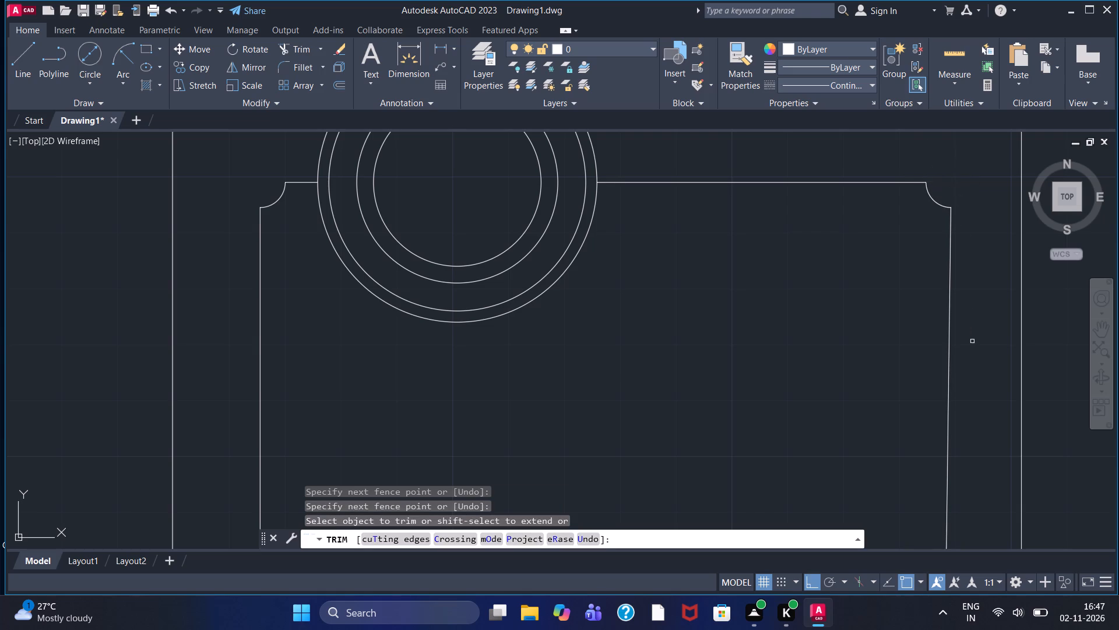
Trim the circles and line ends at the inner outline's two lower corners, leaving only the inward concave quarter arcs.
{"action": "middle_click_drag", "start_coordinate": [972, 341], "coordinate": [988, 209]}
{"action": "scroll", "coordinate": [977, 340], "scroll_direction": "down", "scroll_amount": 1}
{"action": "scroll", "coordinate": [993, 476], "scroll_direction": "up", "scroll_amount": 2}
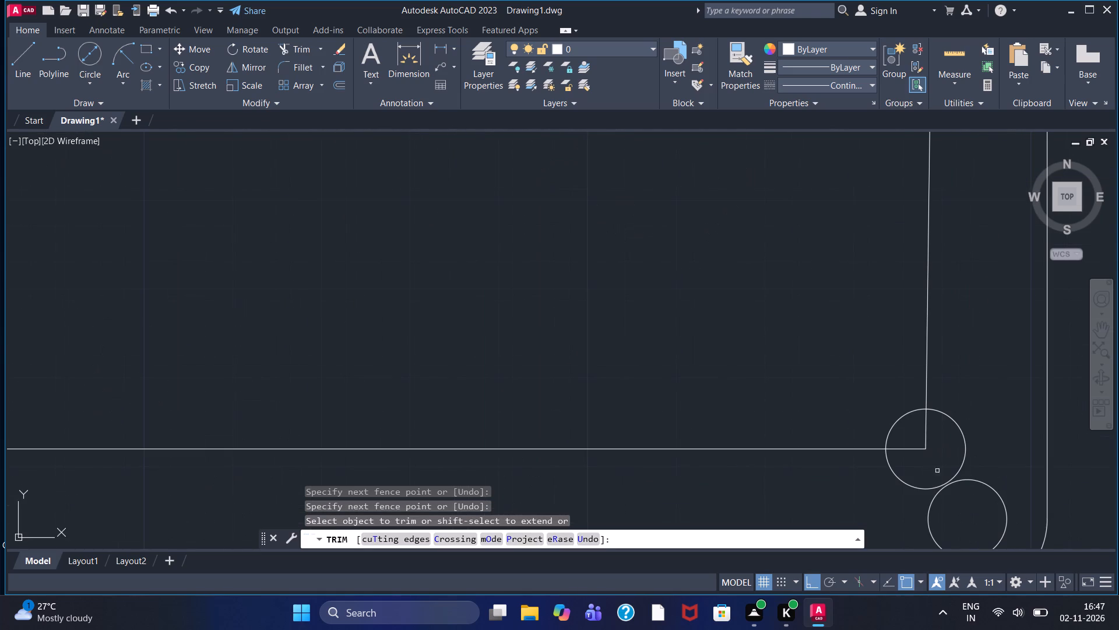
{"action": "left_click_drag", "start_coordinate": [888, 475], "coordinate": [924, 437]}
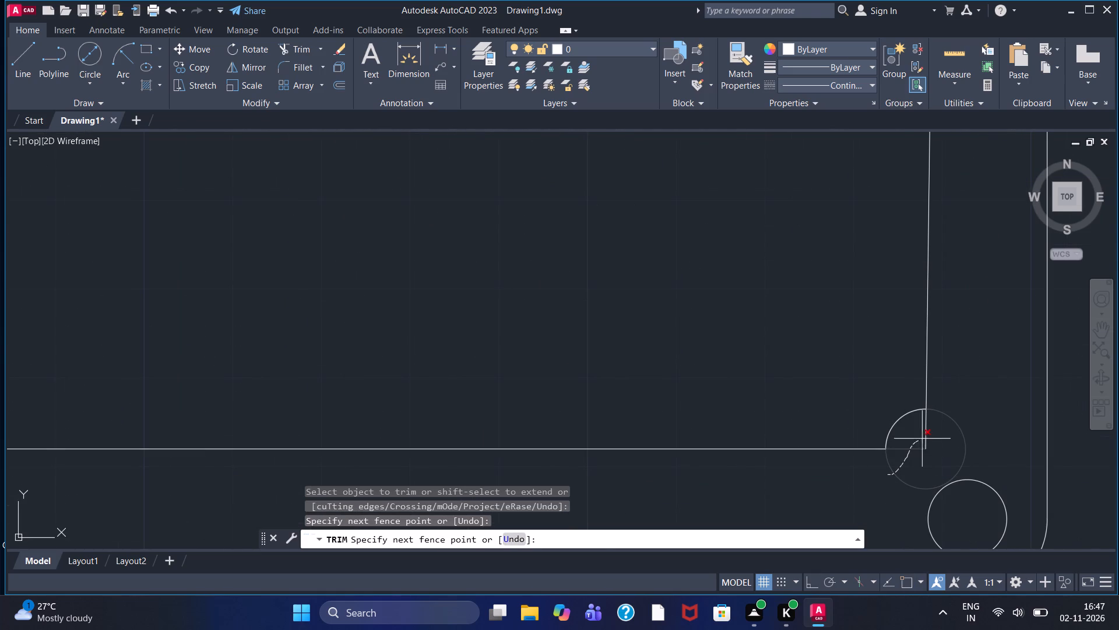
{"action": "left_click_drag", "start_coordinate": [924, 437], "coordinate": [939, 429]}
{"action": "scroll", "coordinate": [312, 342], "scroll_direction": "down", "scroll_amount": 1}
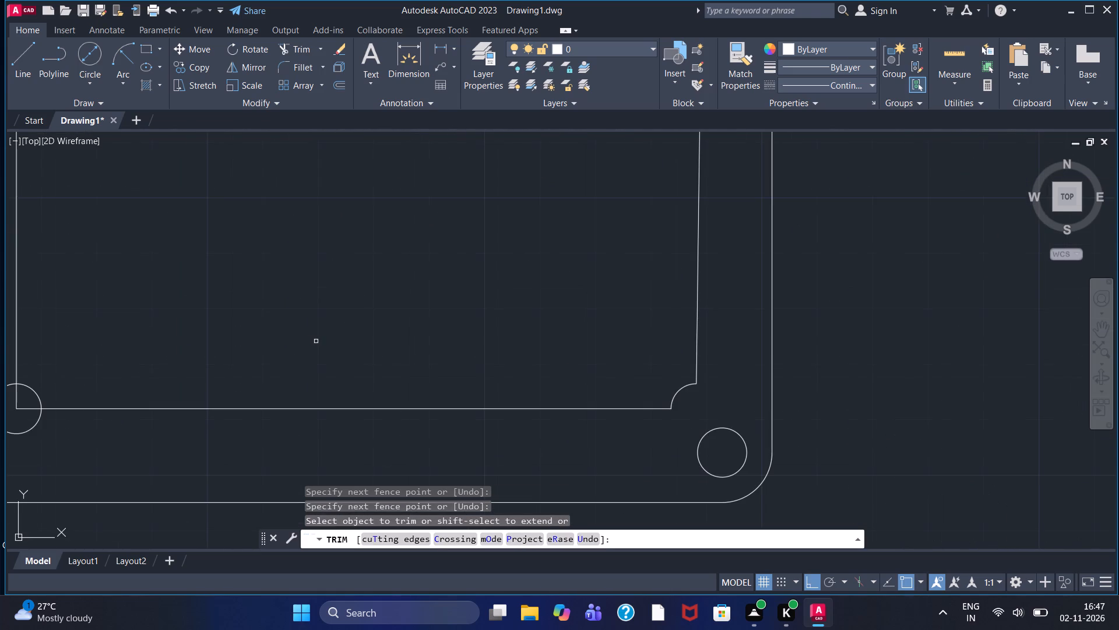
{"action": "scroll", "coordinate": [316, 341], "scroll_direction": "down", "scroll_amount": 1}
{"action": "scroll", "coordinate": [78, 366], "scroll_direction": "up", "scroll_amount": 2}
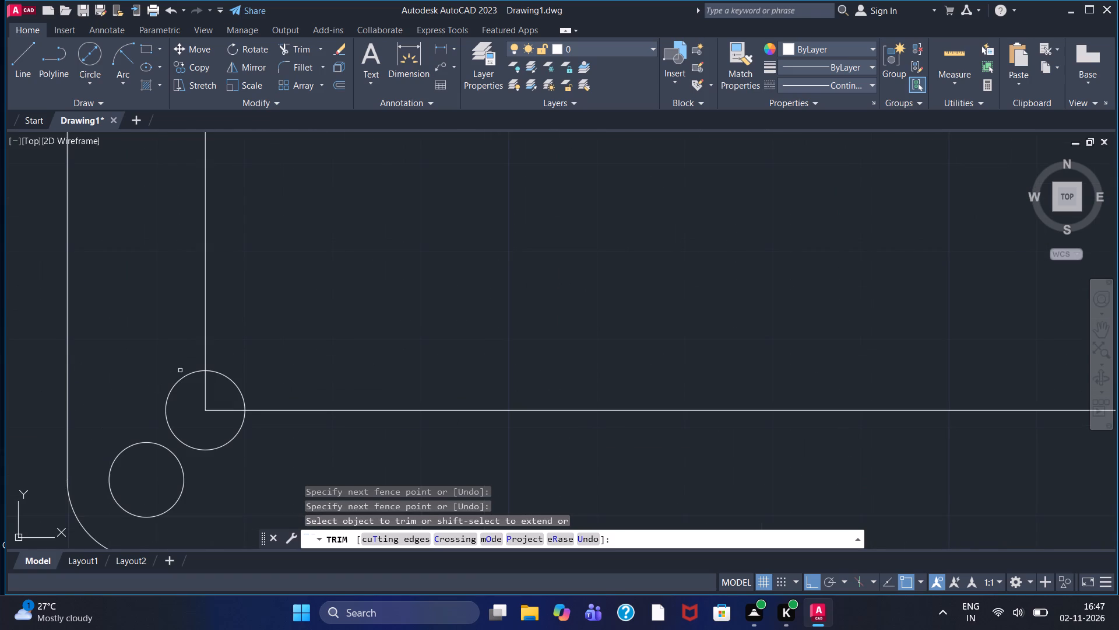
{"action": "left_click_drag", "start_coordinate": [181, 366], "coordinate": [234, 431]}
Draw vertical lines about 47 units long downward from the outer bore circle's left and right quadrants.
{"action": "scroll", "coordinate": [346, 292], "scroll_direction": "down", "scroll_amount": 2}
{"action": "middle_click_drag", "start_coordinate": [376, 276], "coordinate": [443, 488]}
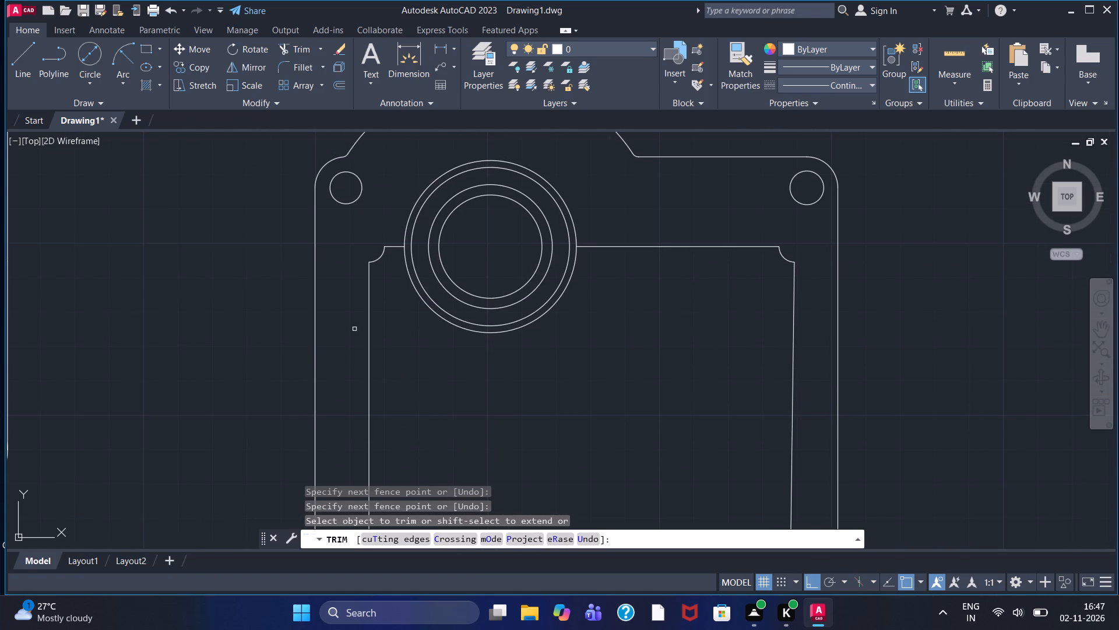
{"action": "left_click", "coordinate": [30, 62]}
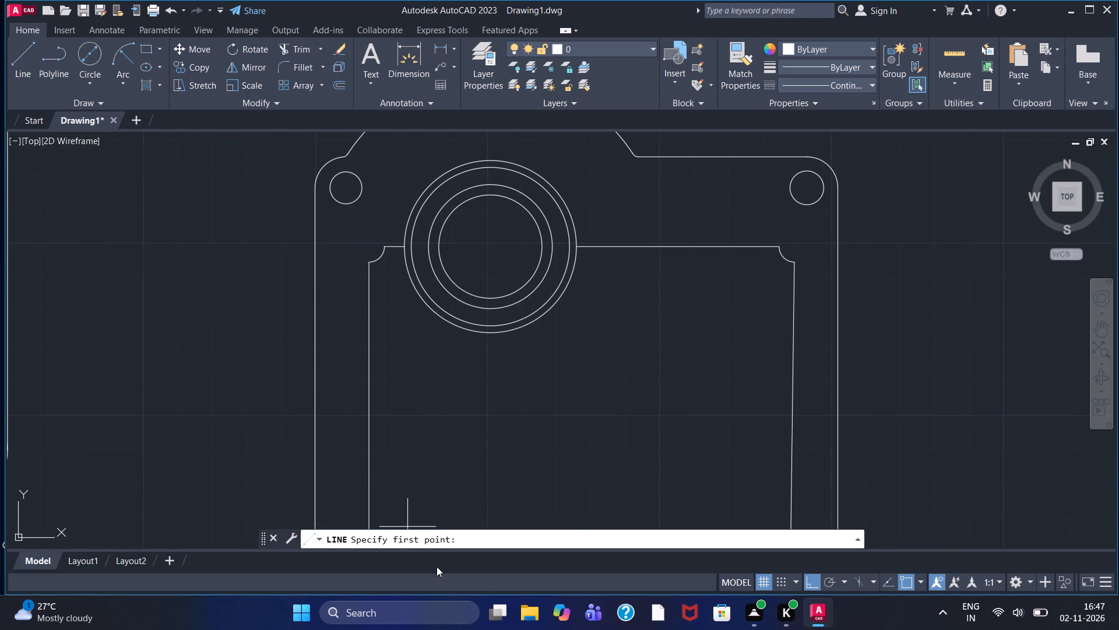
{"action": "left_click", "coordinate": [406, 245]}
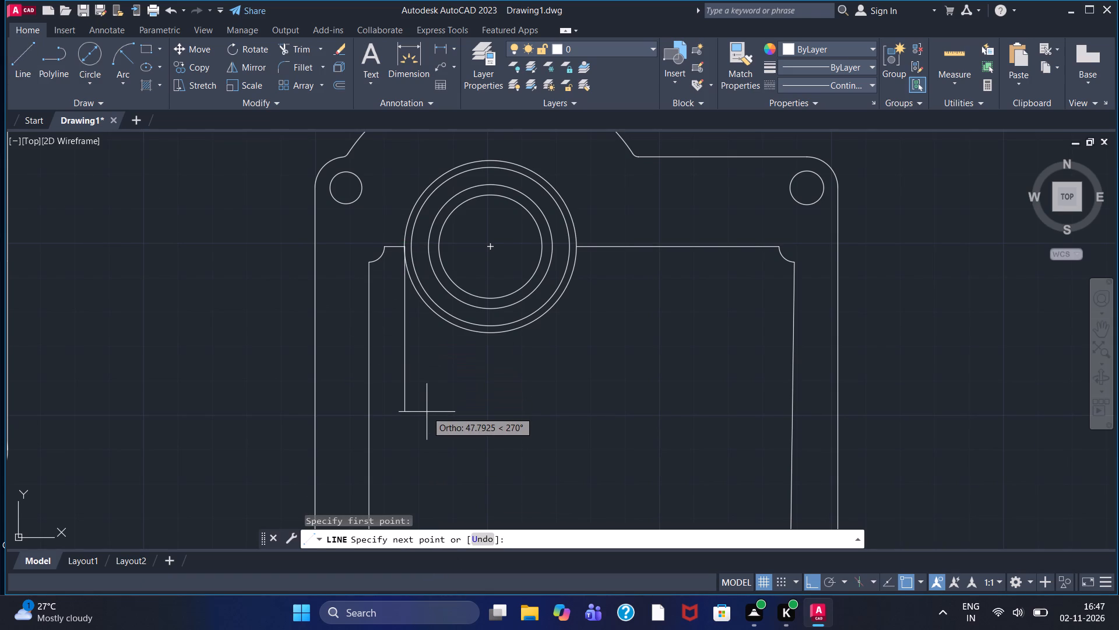
{"action": "left_click", "coordinate": [428, 407]}
{"action": "right_click", "coordinate": [428, 407]}
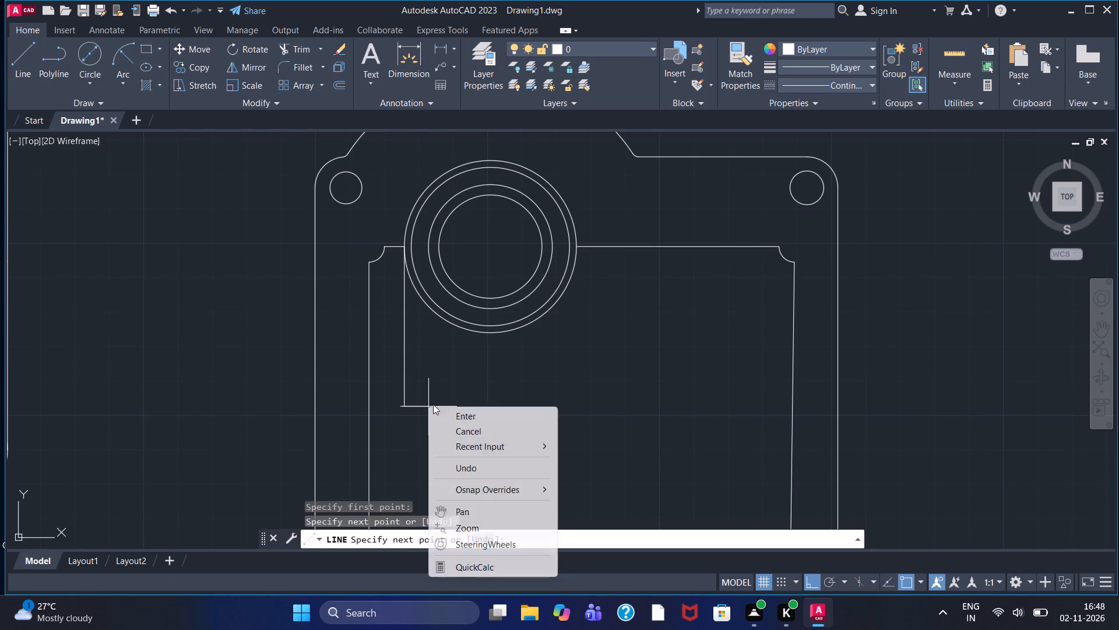
{"action": "left_click", "coordinate": [458, 413]}
{"action": "left_click", "coordinate": [19, 75]}
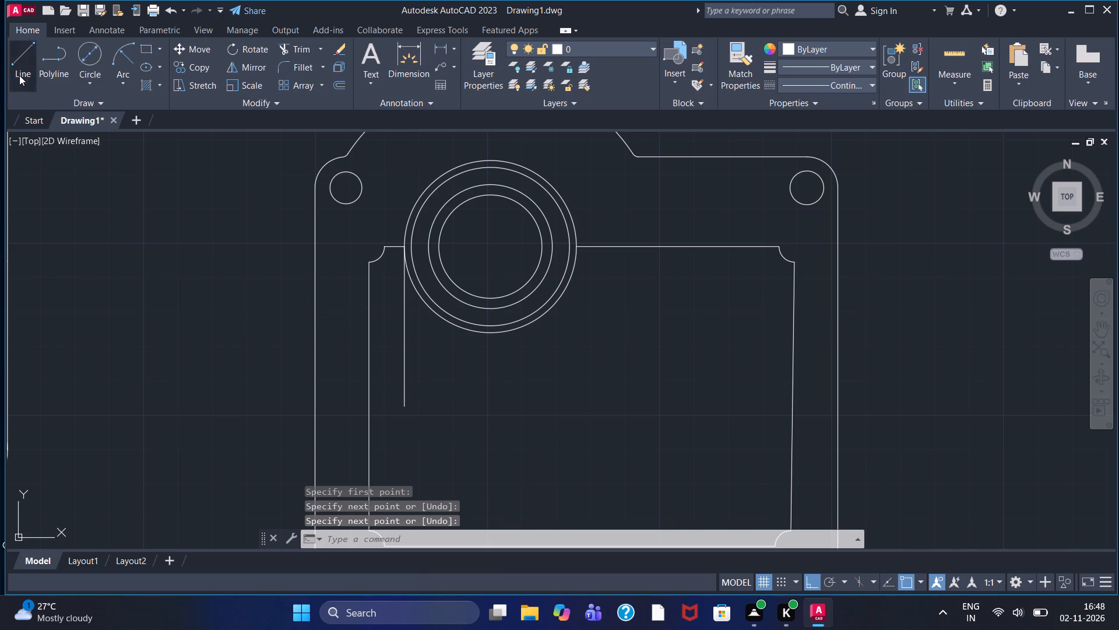
{"action": "left_click_drag", "start_coordinate": [580, 245], "coordinate": [579, 255]}
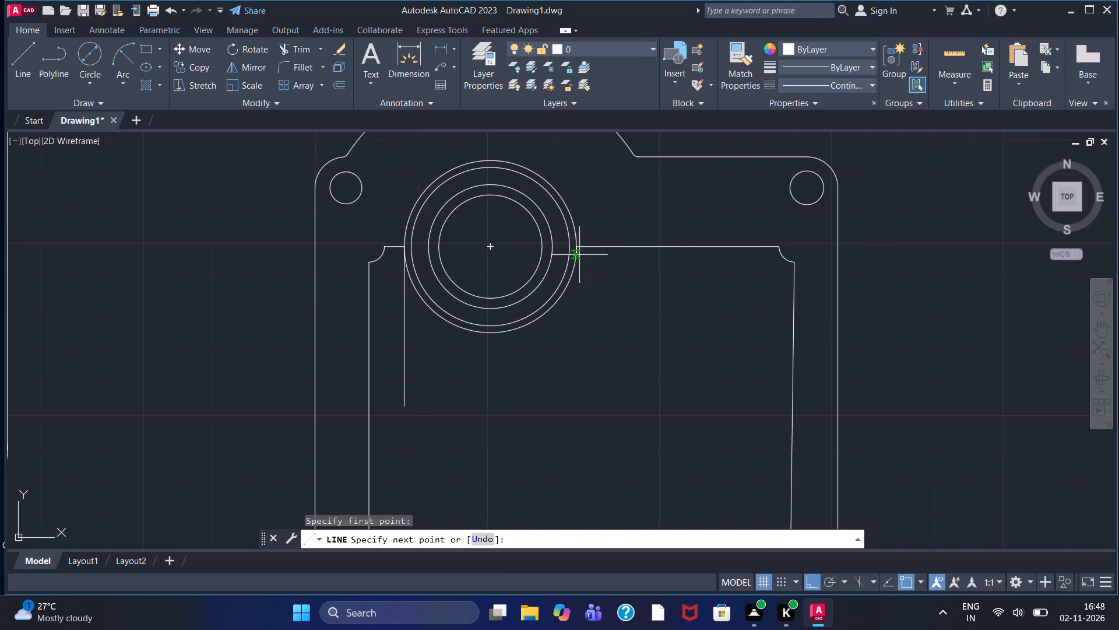
{"action": "left_click", "coordinate": [580, 410]}
{"action": "right_click", "coordinate": [580, 410]}
{"action": "left_click", "coordinate": [599, 418]}
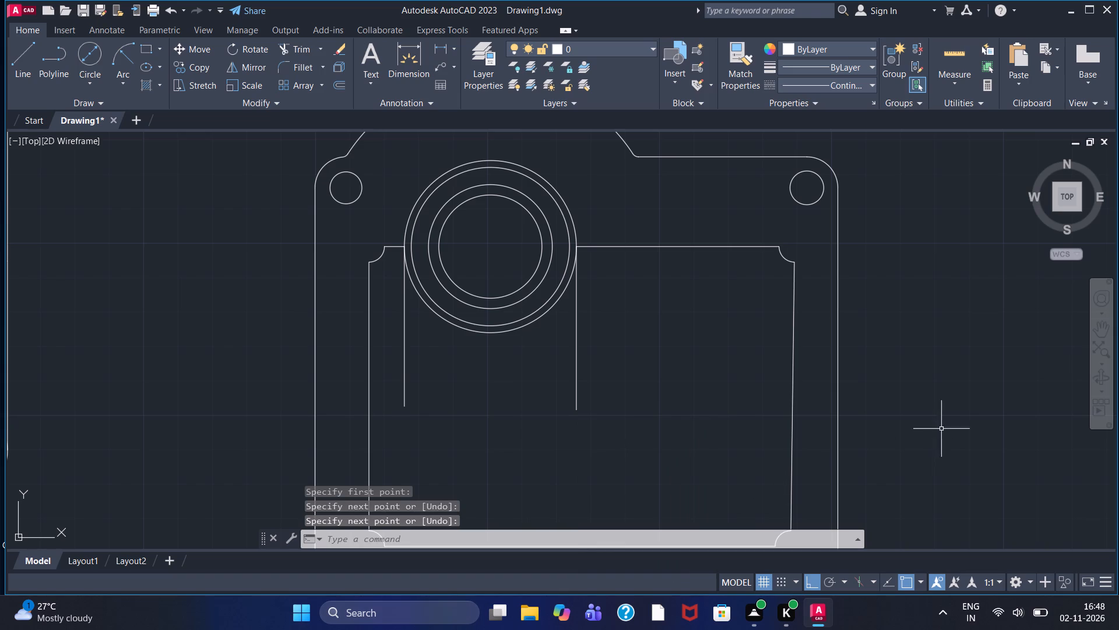
Draw a rectangle of lines about 32 by 14 units inside the inner outline, near its lower-right corner.
{"action": "left_click", "coordinate": [32, 65]}
{"action": "scroll", "coordinate": [706, 382], "scroll_direction": "down", "scroll_amount": 1}
{"action": "middle_click_drag", "start_coordinate": [696, 398], "coordinate": [694, 307]}
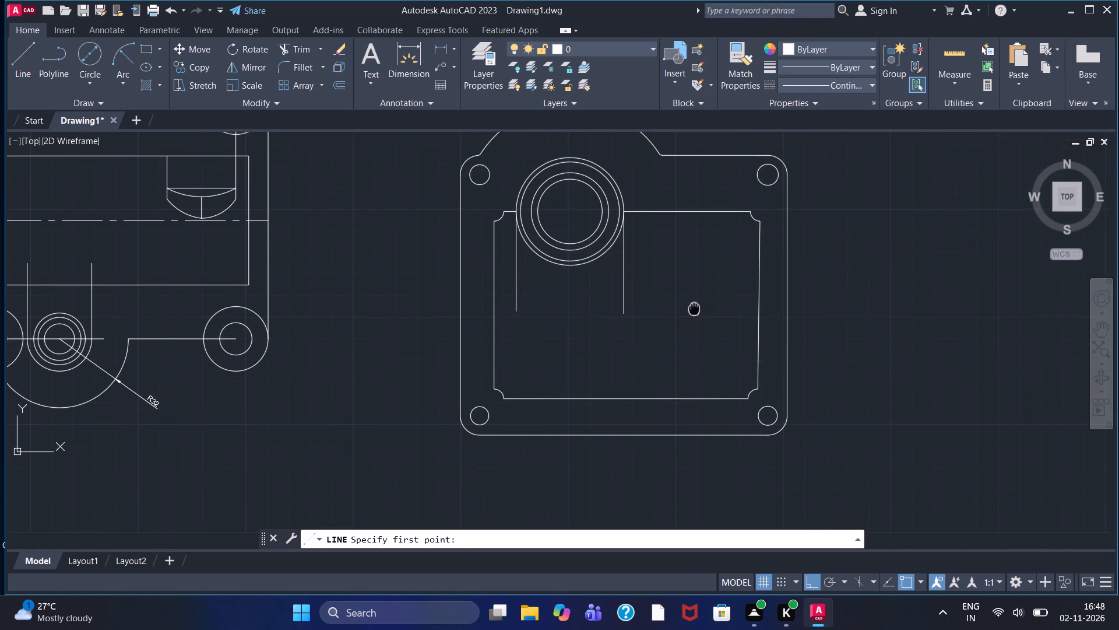
{"action": "middle_click_drag", "start_coordinate": [694, 307], "coordinate": [680, 299]}
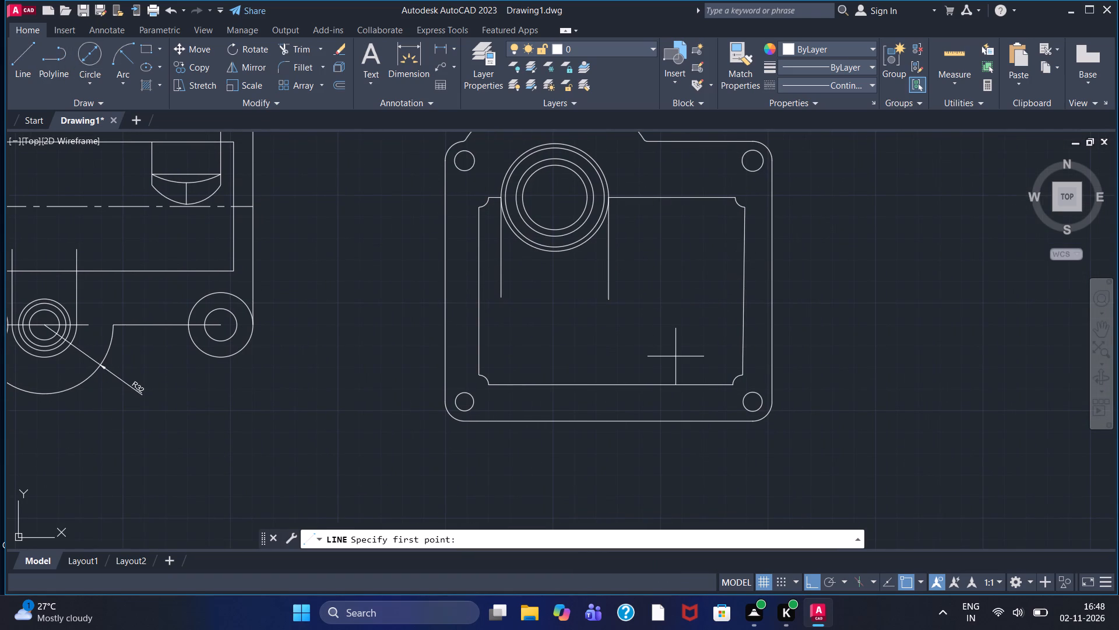
{"action": "left_click", "coordinate": [679, 370]}
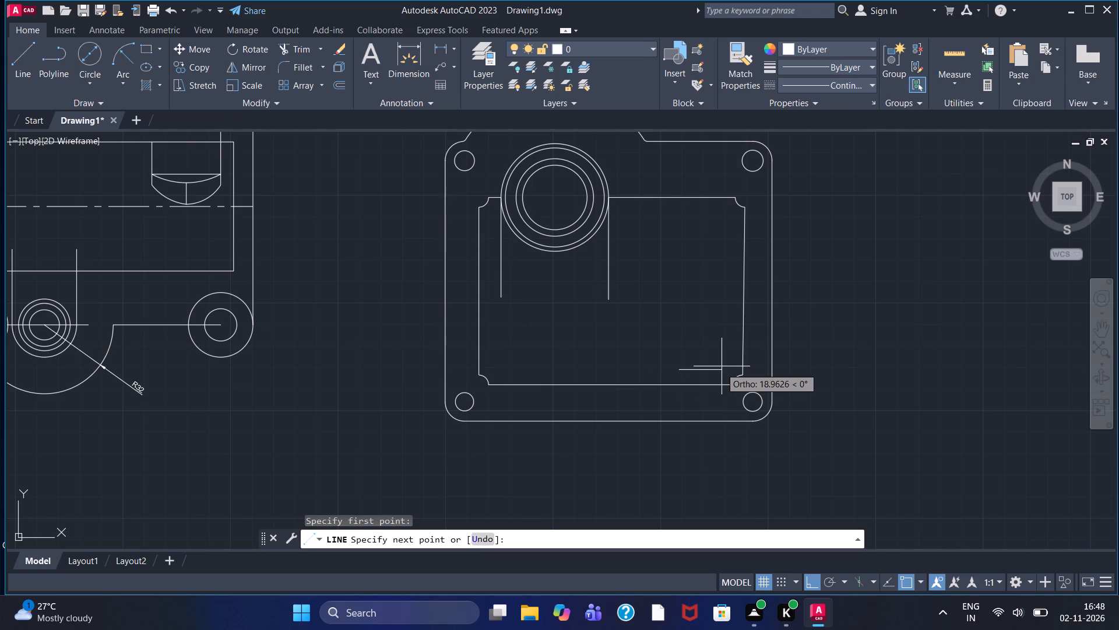
{"action": "left_click", "coordinate": [726, 366]}
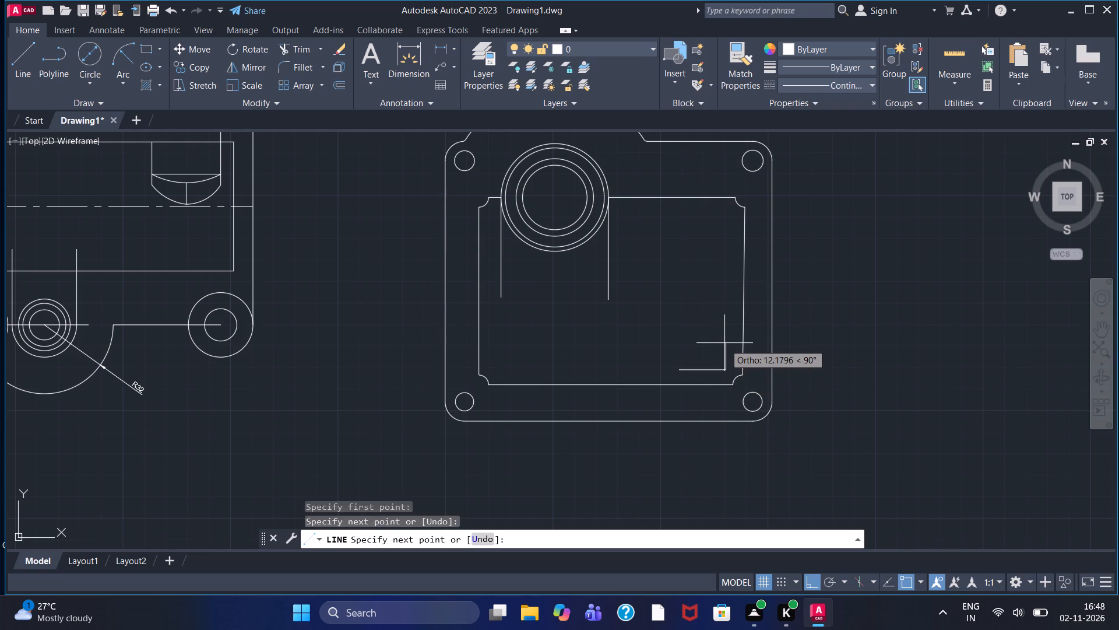
{"action": "left_click", "coordinate": [724, 339]}
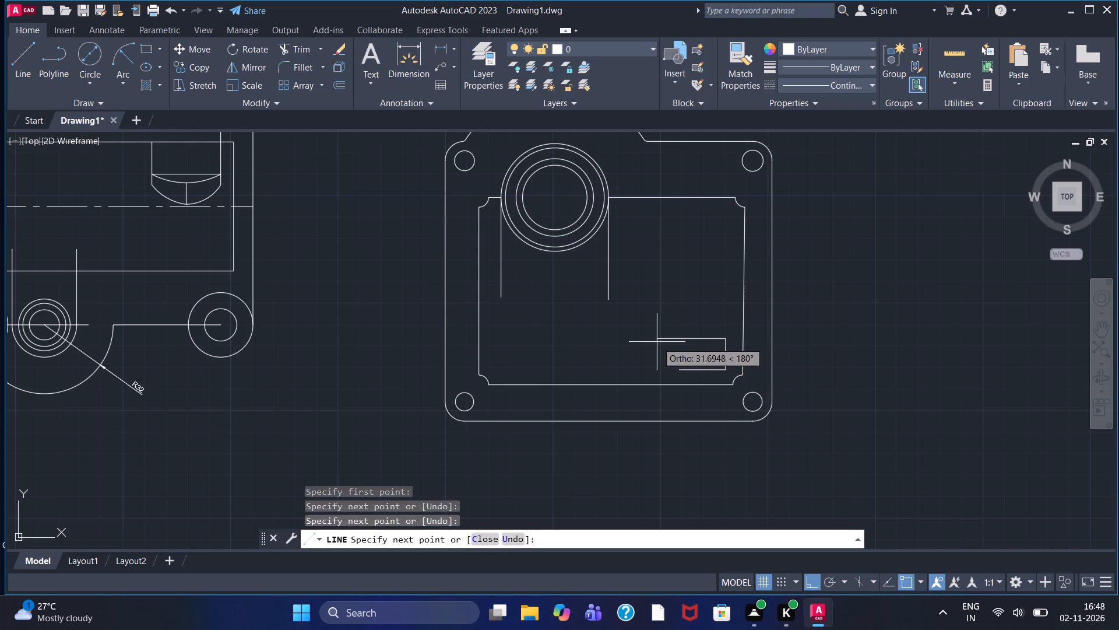
{"action": "left_click", "coordinate": [657, 342]}
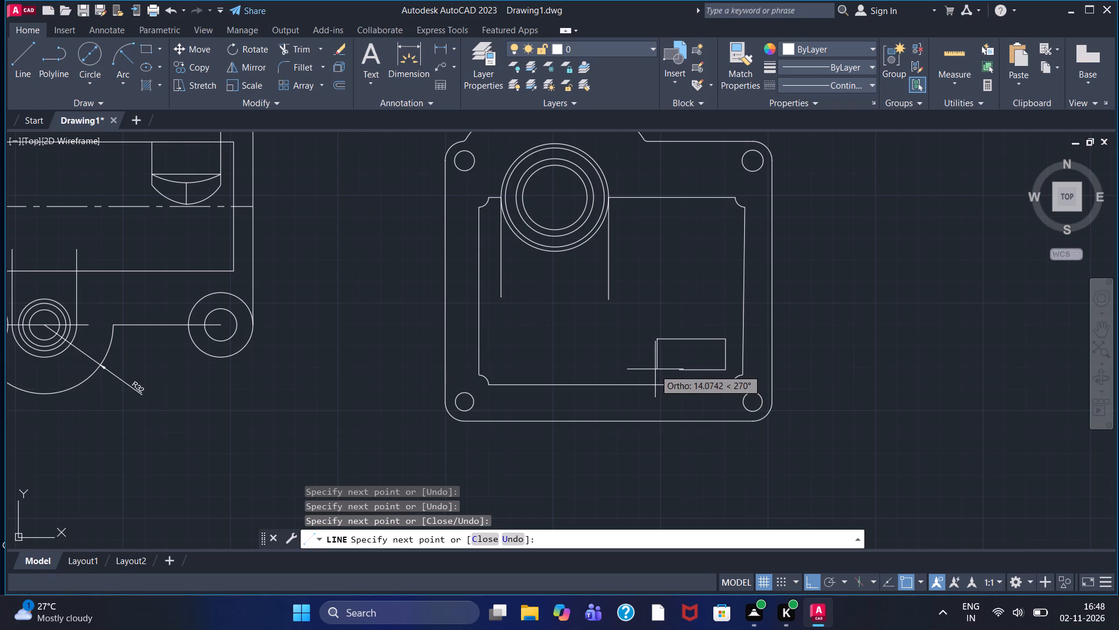
{"action": "left_click", "coordinate": [655, 370]}
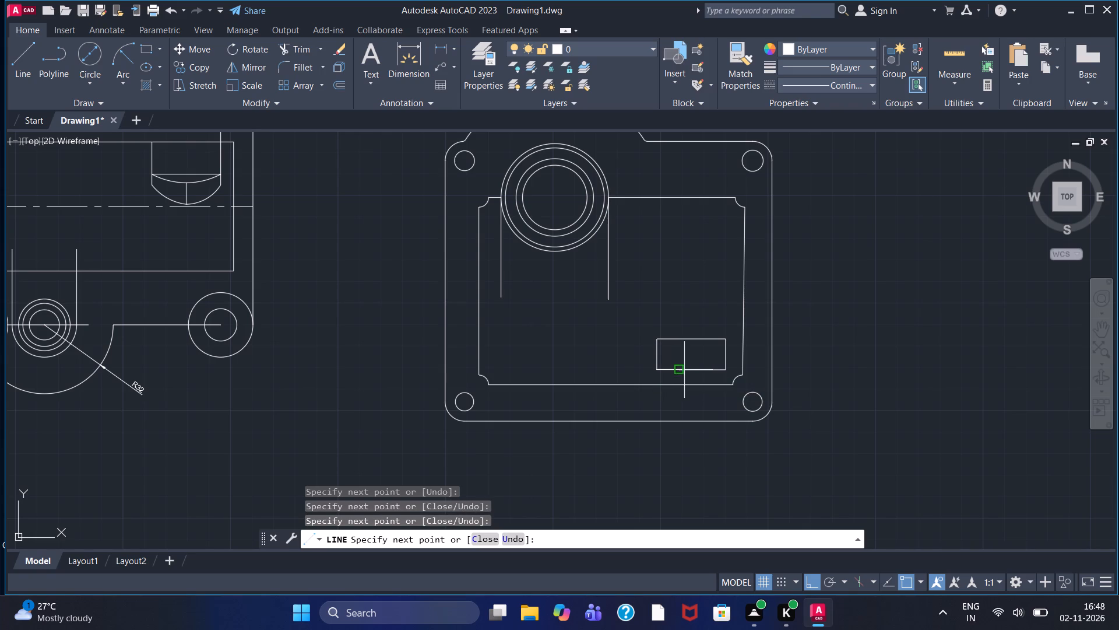
{"action": "left_click", "coordinate": [684, 370]}
{"action": "right_click", "coordinate": [685, 365]}
{"action": "left_click", "coordinate": [706, 372]}
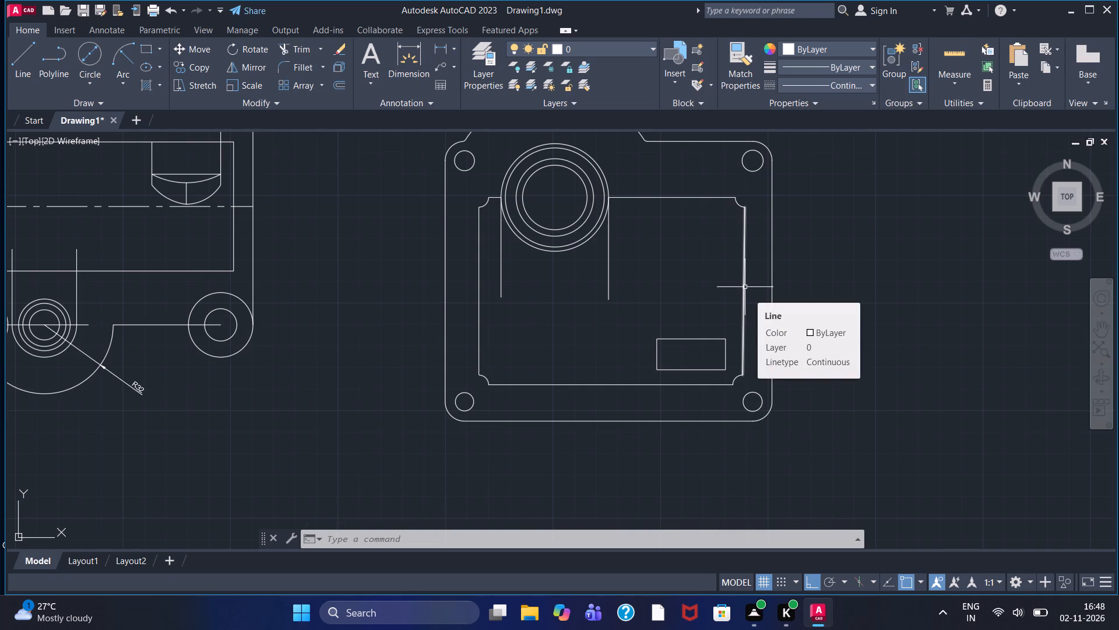
Draw a circle of radius 8 centred on the plate's right edge, slightly above the edge's midpoint.
{"action": "left_click", "coordinate": [96, 77]}
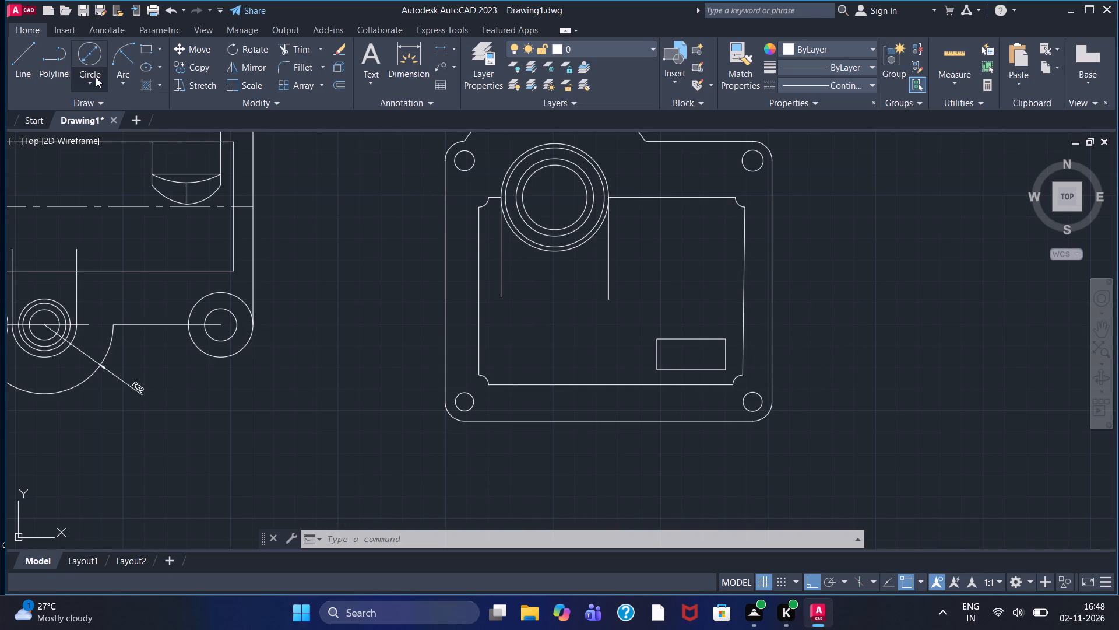
{"action": "left_click", "coordinate": [130, 103]}
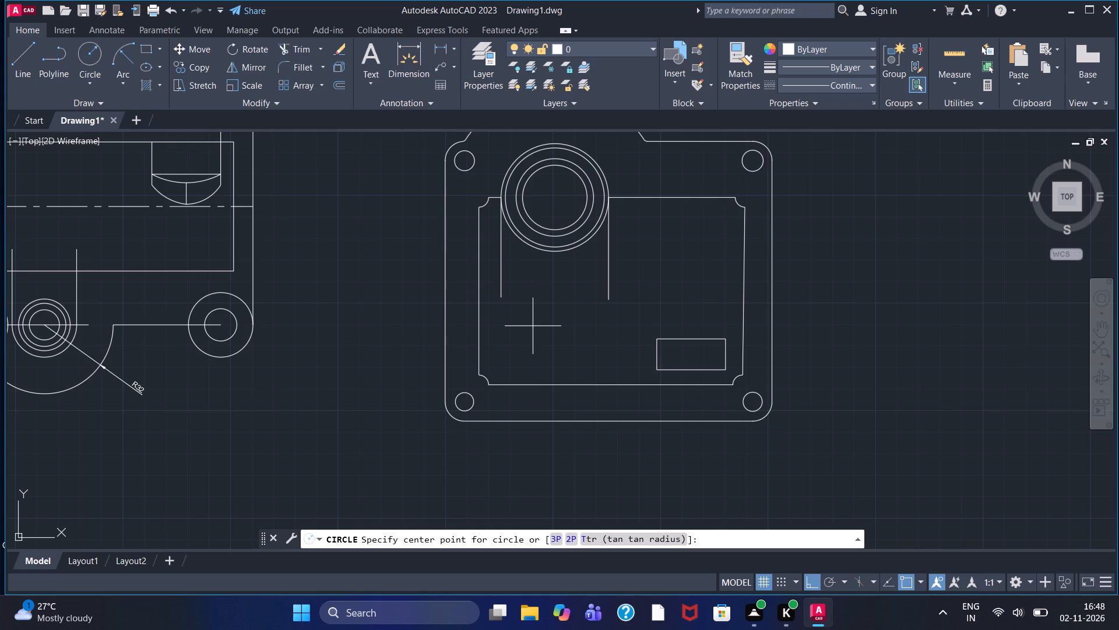
{"action": "left_click", "coordinate": [775, 283]}
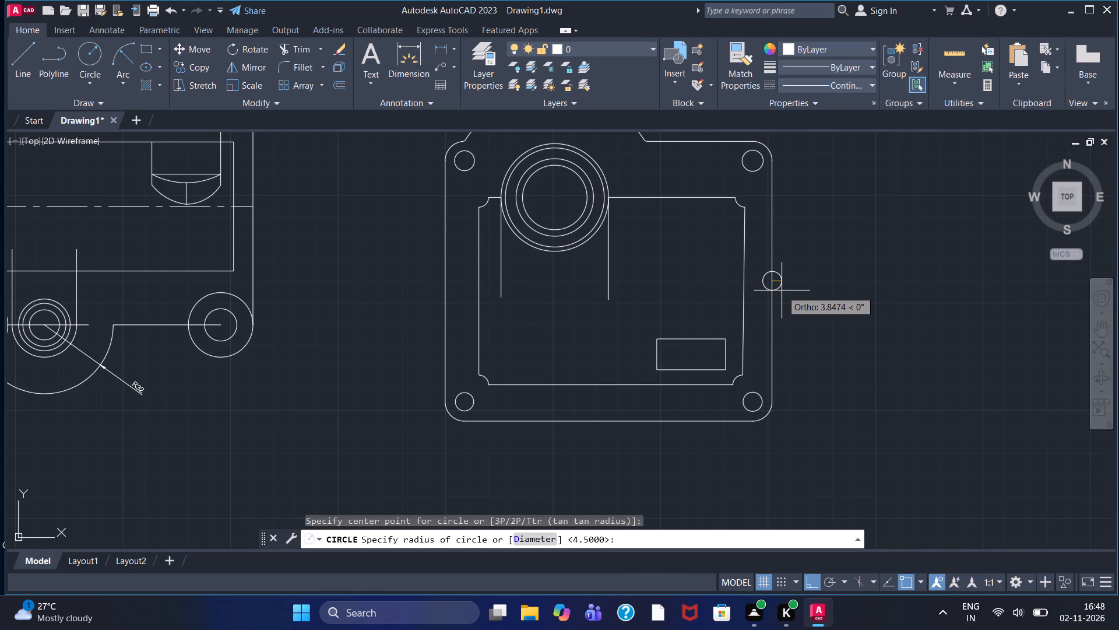
{"action": "key", "text": "8"}
{"action": "key", "text": "Return"}
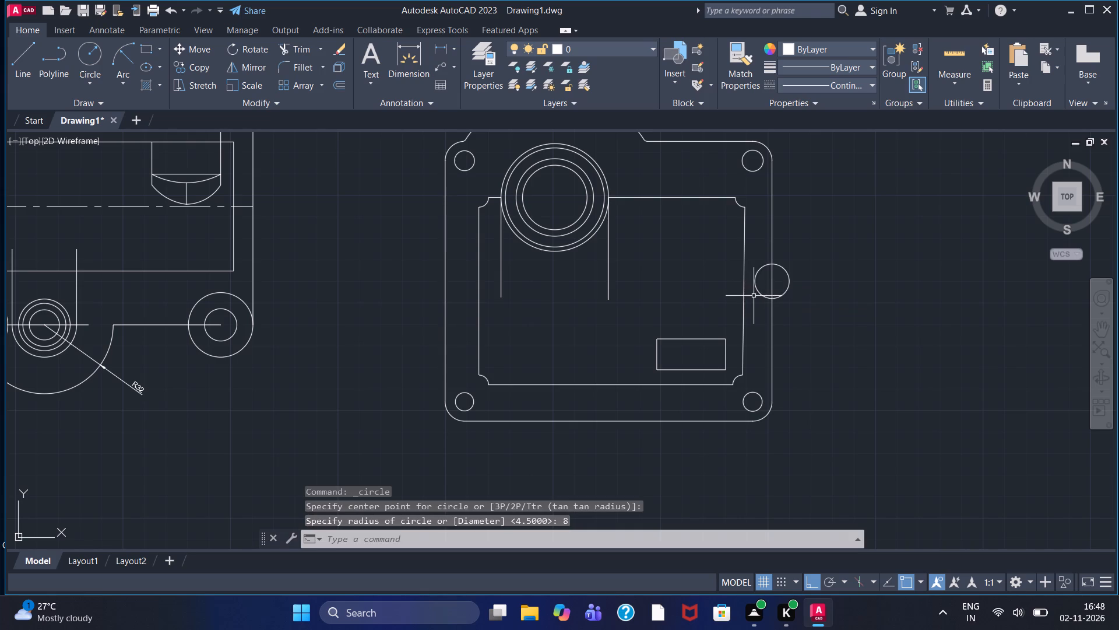
Trim the edge circle's inner half and the plate edge segment within it, leaving a semicircular lug on the plate's right edge.
{"action": "scroll", "coordinate": [763, 257], "scroll_direction": "up", "scroll_amount": 1}
{"action": "left_click", "coordinate": [293, 45]}
{"action": "right_click", "coordinate": [293, 45]}
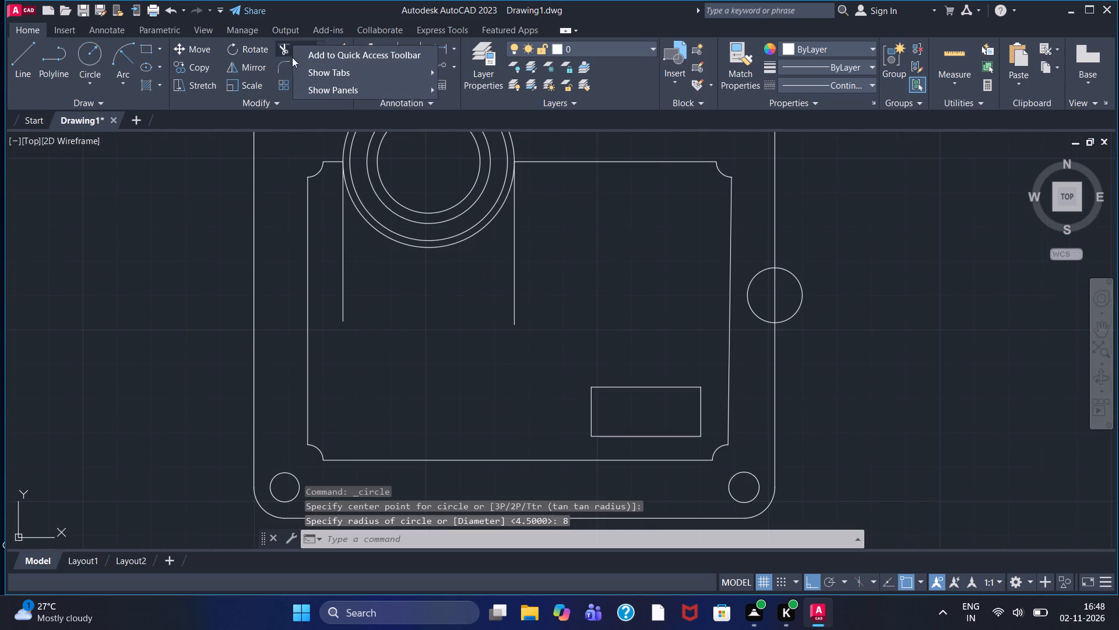
{"action": "left_click", "coordinate": [282, 43]}
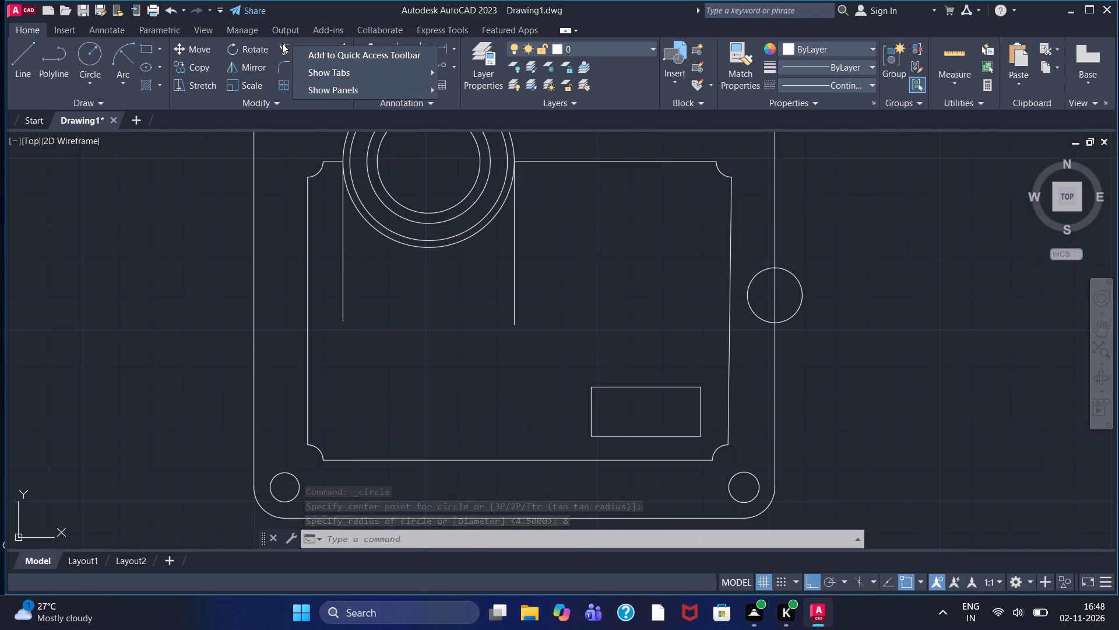
{"action": "left_click", "coordinate": [749, 286]}
{"action": "left_click", "coordinate": [777, 293]}
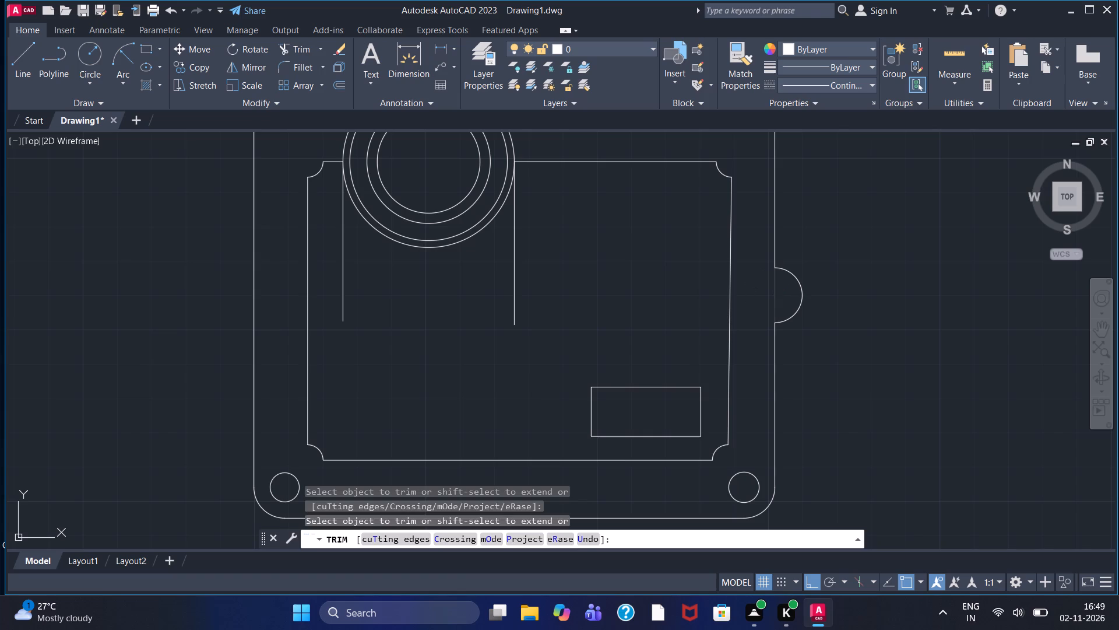
Draw a circle of diameter 5 concentric with the semicircular lug on the plate's right edge.
{"action": "left_click", "coordinate": [95, 86]}
{"action": "right_click", "coordinate": [95, 86]}
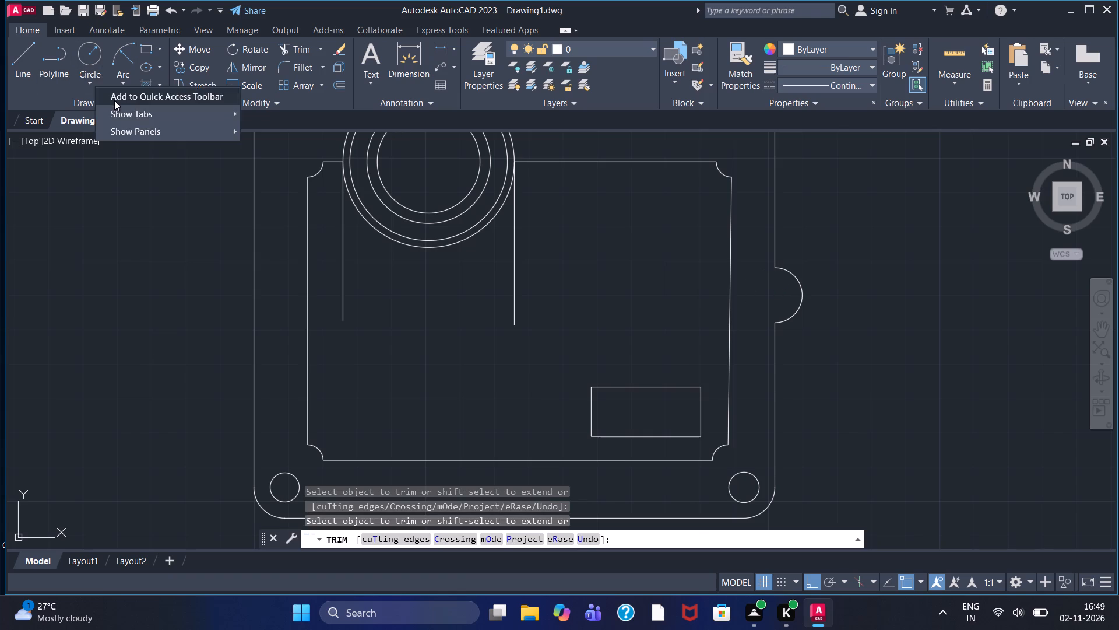
{"action": "left_click", "coordinate": [92, 190]}
{"action": "left_click", "coordinate": [93, 82]}
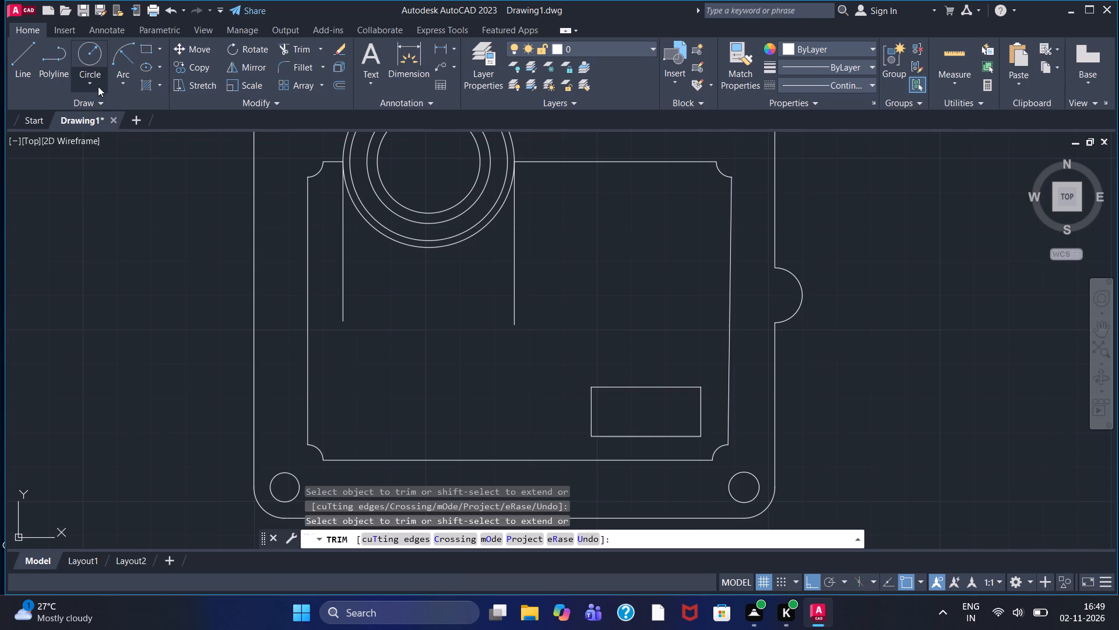
{"action": "left_click", "coordinate": [124, 129]}
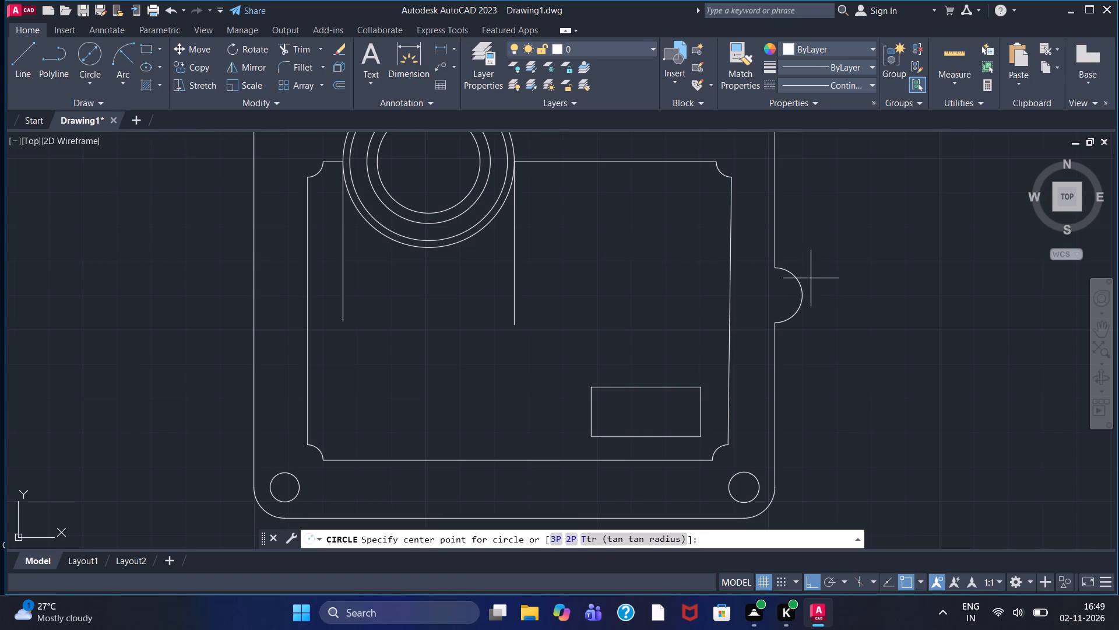
{"action": "left_click", "coordinate": [776, 296]}
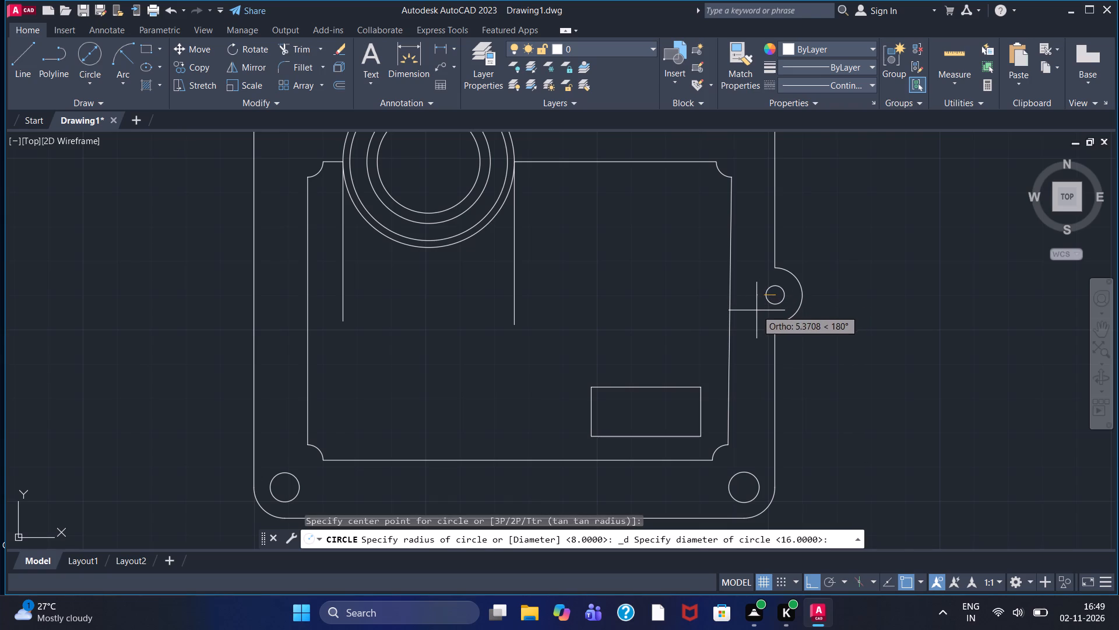
{"action": "key", "text": "5"}
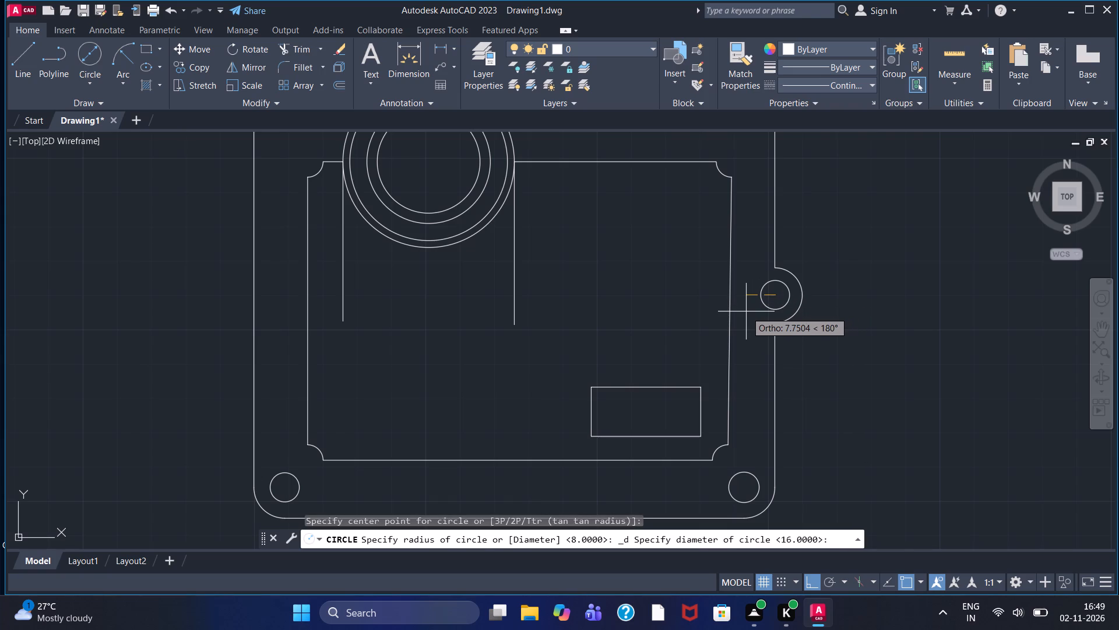
{"action": "key", "text": "Return"}
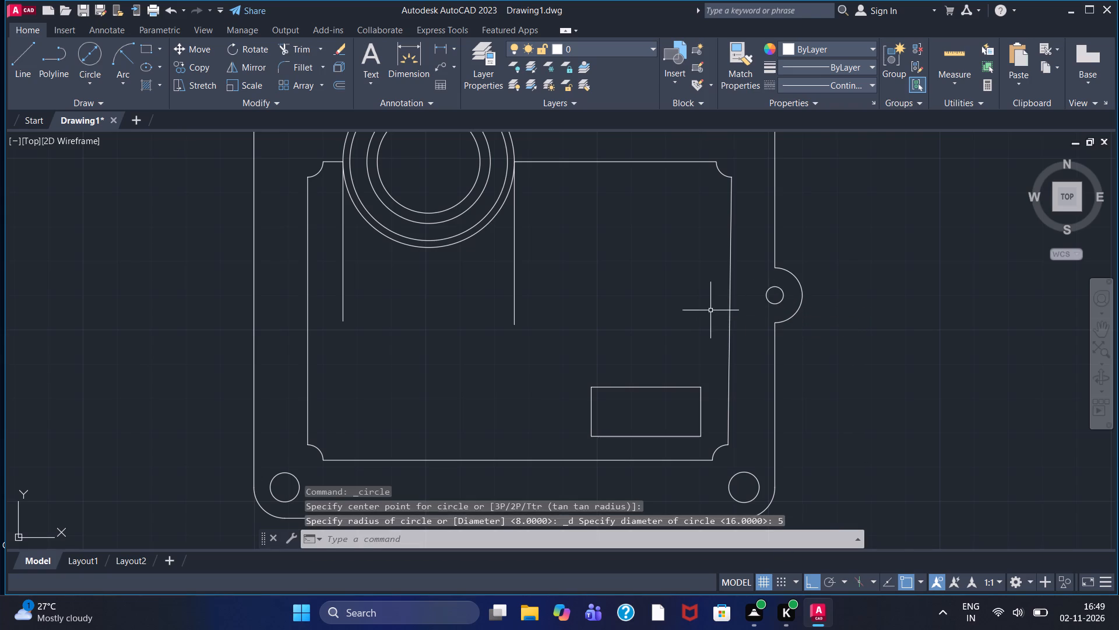
Add center marks to the right-edge lug and to the plate's four corner holes.
{"action": "scroll", "coordinate": [575, 314], "scroll_direction": "up", "scroll_amount": 1}
{"action": "scroll", "coordinate": [577, 313], "scroll_direction": "down", "scroll_amount": 1}
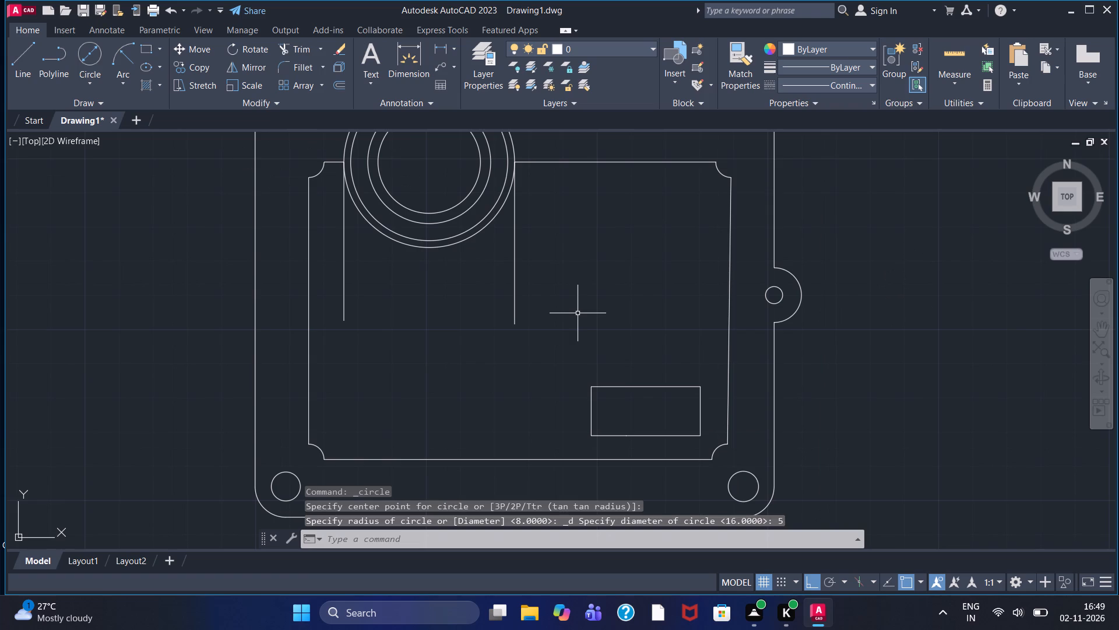
{"action": "key", "text": "c"}
{"action": "type", "text": "mm"}
{"action": "key", "text": "Return"}
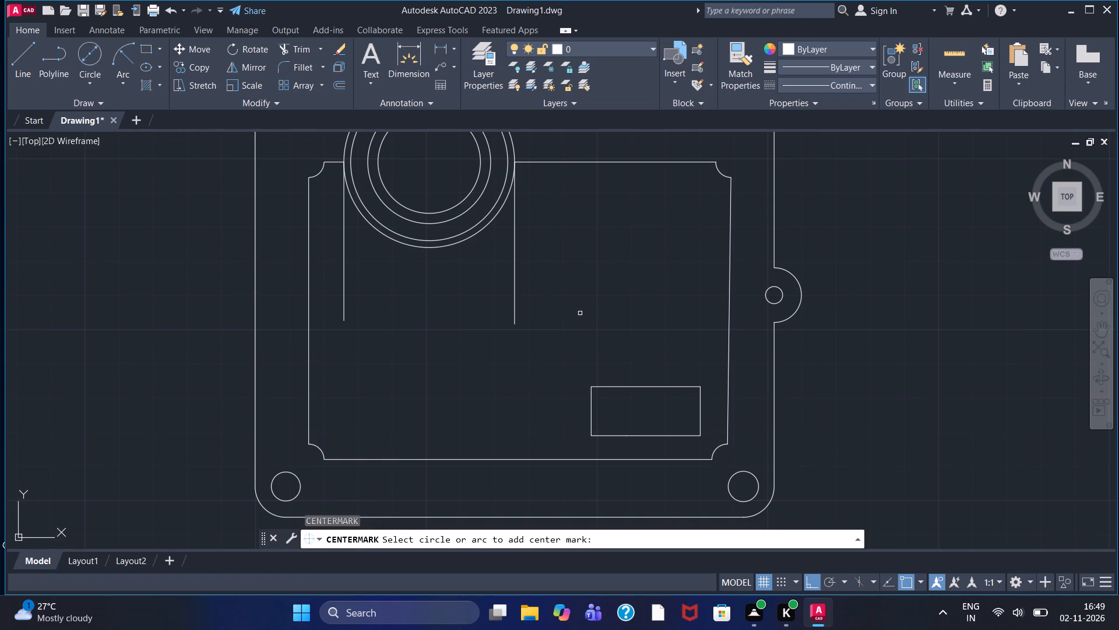
{"action": "left_click", "coordinate": [802, 289]}
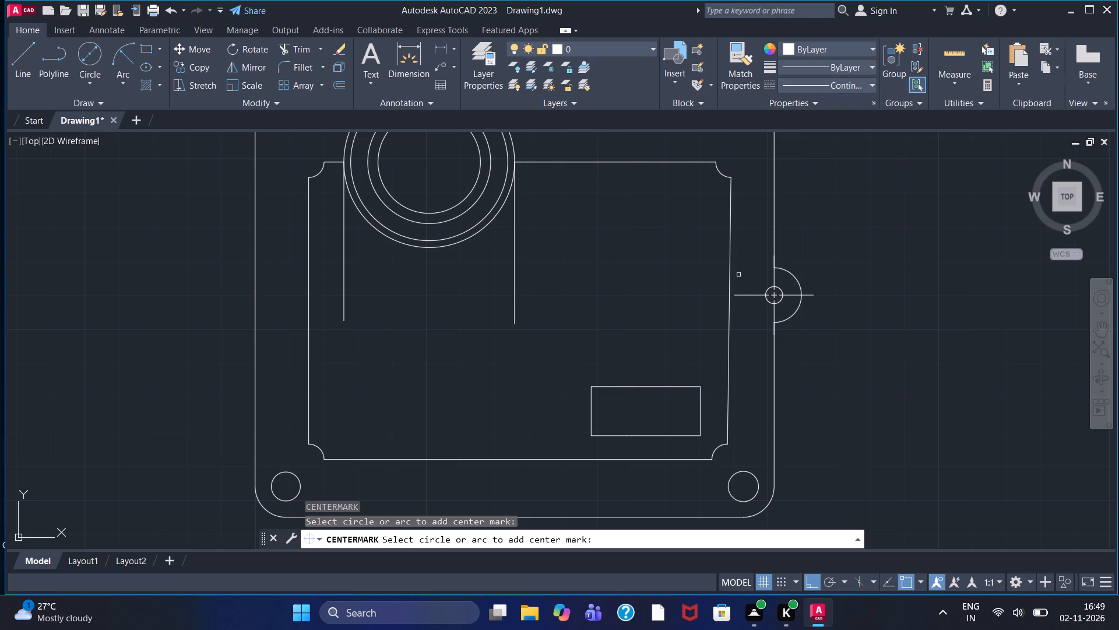
{"action": "middle_click_drag", "start_coordinate": [741, 260], "coordinate": [769, 377]}
{"action": "scroll", "coordinate": [763, 349], "scroll_direction": "down", "scroll_amount": 1}
{"action": "left_click", "coordinate": [762, 259]}
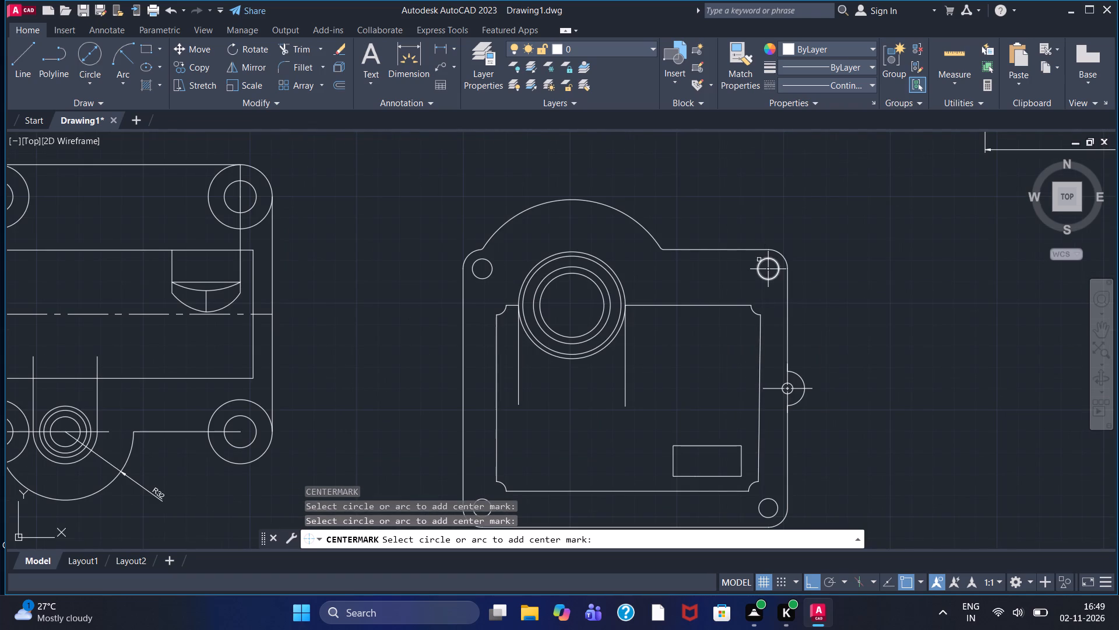
{"action": "left_click", "coordinate": [488, 260]}
{"action": "scroll", "coordinate": [494, 300], "scroll_direction": "down", "scroll_amount": 1}
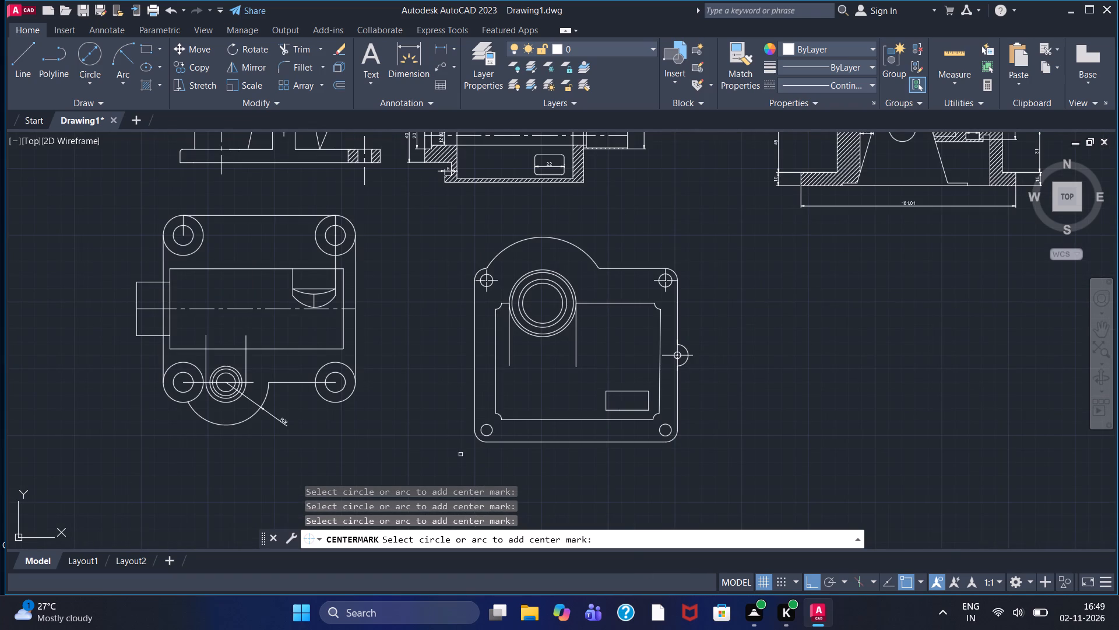
{"action": "left_click", "coordinate": [485, 426]}
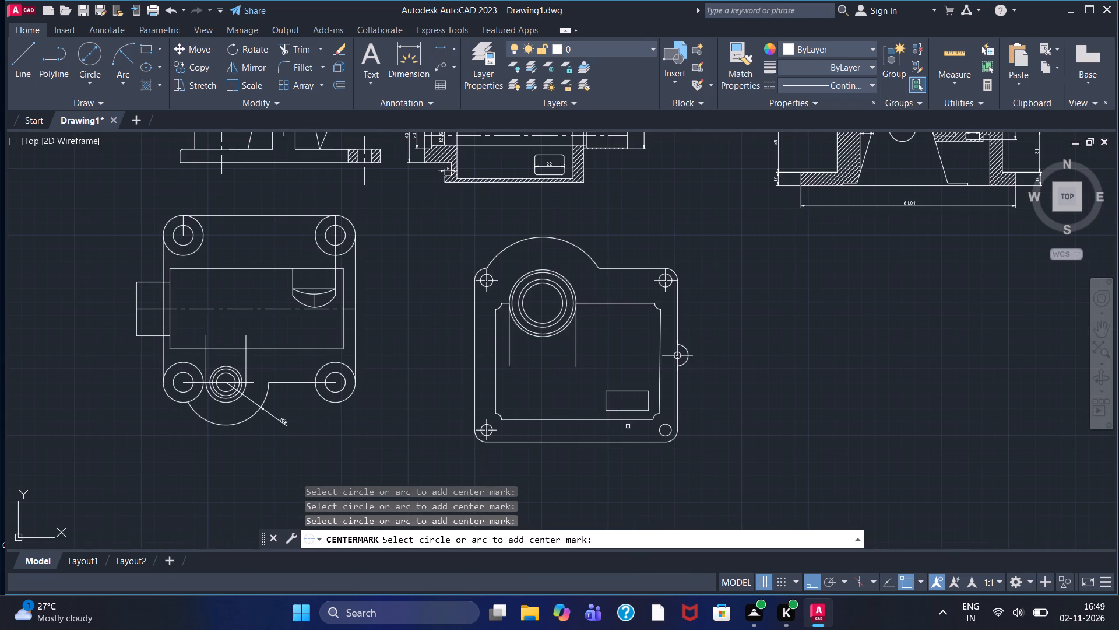
{"action": "left_click", "coordinate": [662, 426]}
{"action": "scroll", "coordinate": [625, 349], "scroll_direction": "up", "scroll_amount": 1}
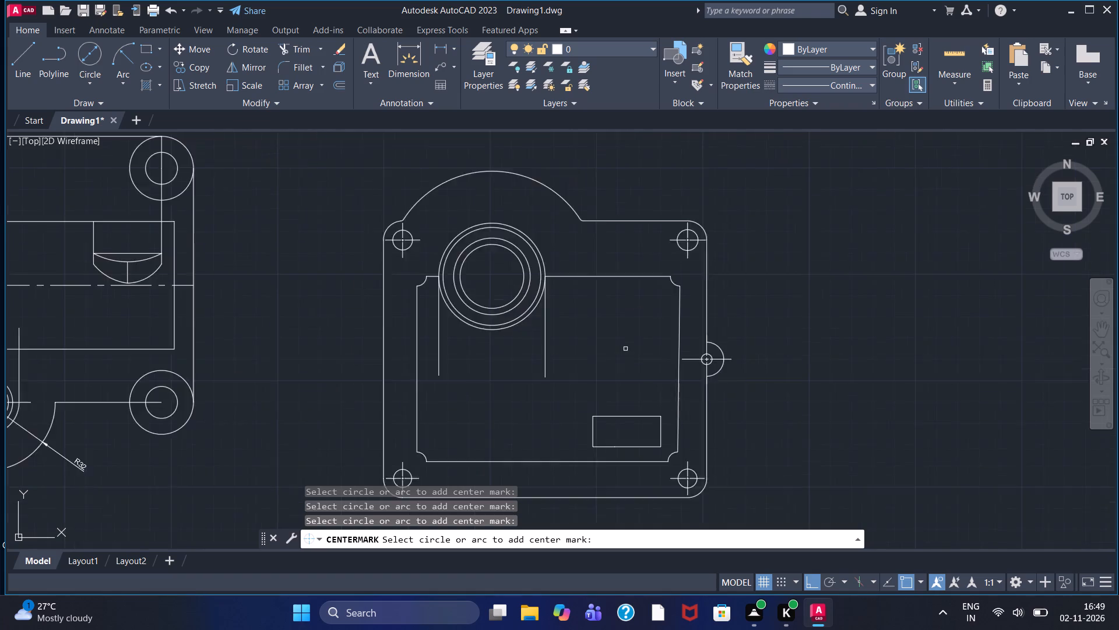
Draw a downward-bulging start-end-radius arc above the small interior rectangle, about as wide as the rectangle.
{"action": "scroll", "coordinate": [625, 349], "scroll_direction": "up", "scroll_amount": 1}
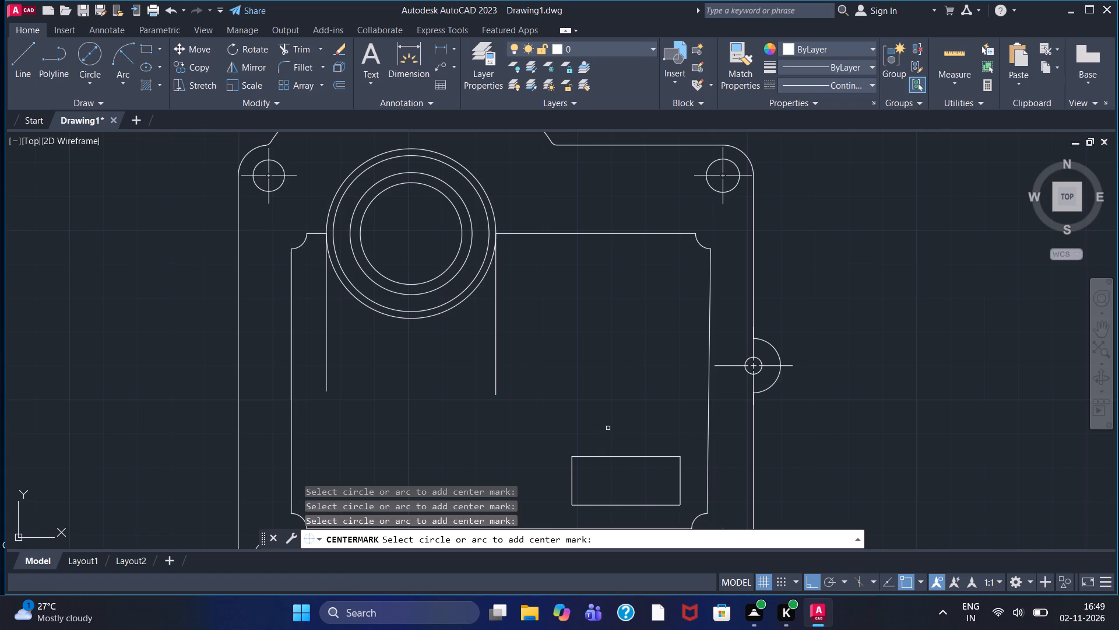
{"action": "scroll", "coordinate": [609, 428], "scroll_direction": "up", "scroll_amount": 1}
{"action": "middle_click_drag", "start_coordinate": [613, 418], "coordinate": [620, 356]}
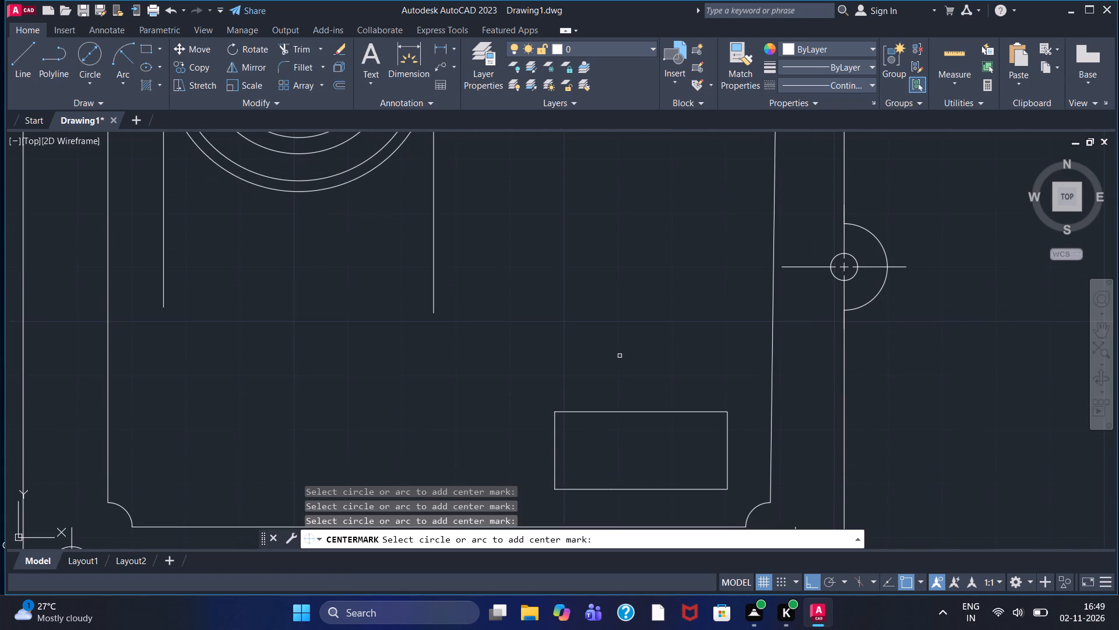
{"action": "left_click", "coordinate": [129, 50]}
{"action": "left_click", "coordinate": [560, 341]}
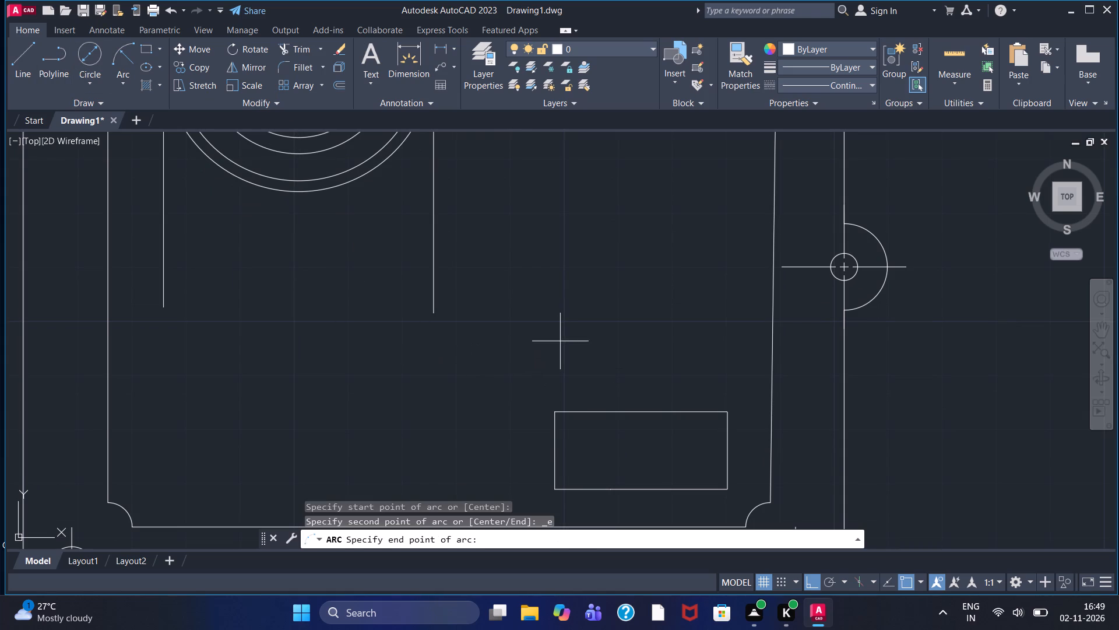
{"action": "left_click", "coordinate": [730, 342]}
{"action": "left_click", "coordinate": [601, 307]}
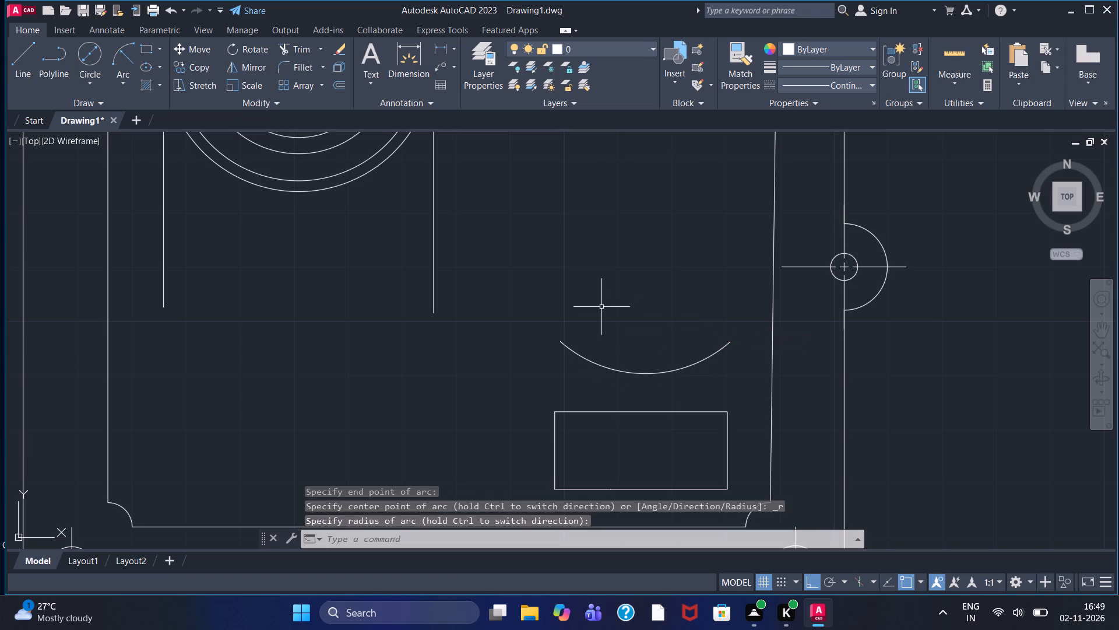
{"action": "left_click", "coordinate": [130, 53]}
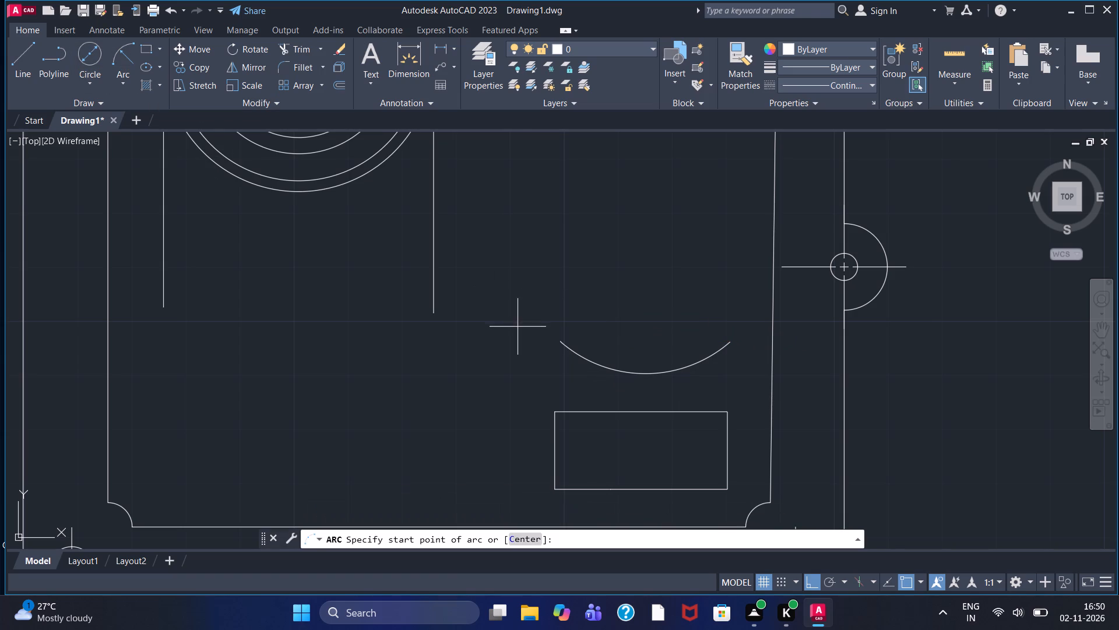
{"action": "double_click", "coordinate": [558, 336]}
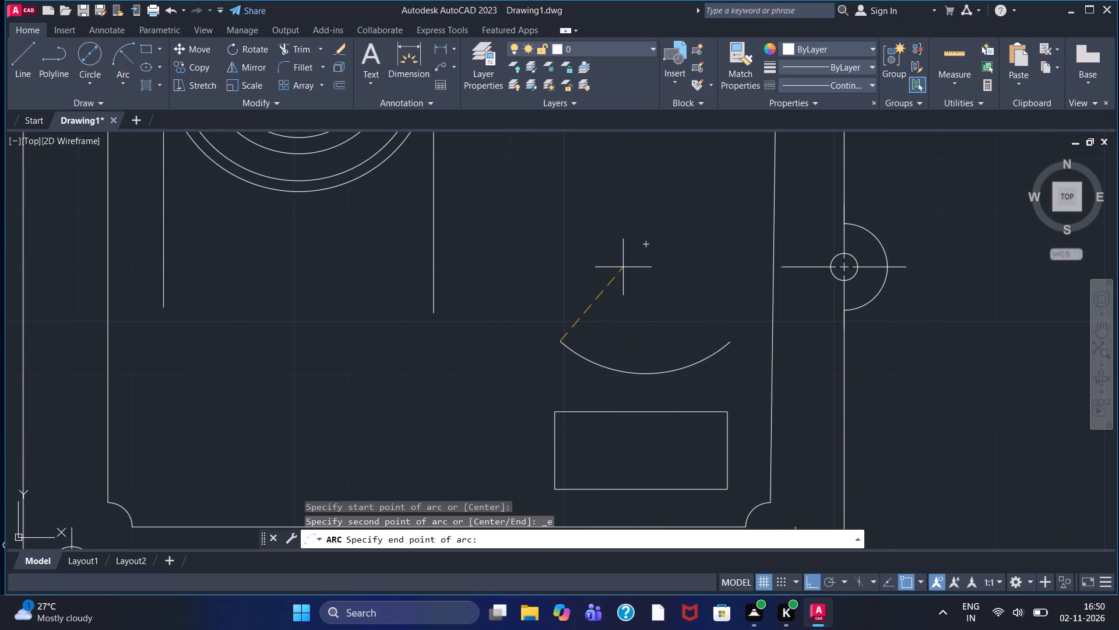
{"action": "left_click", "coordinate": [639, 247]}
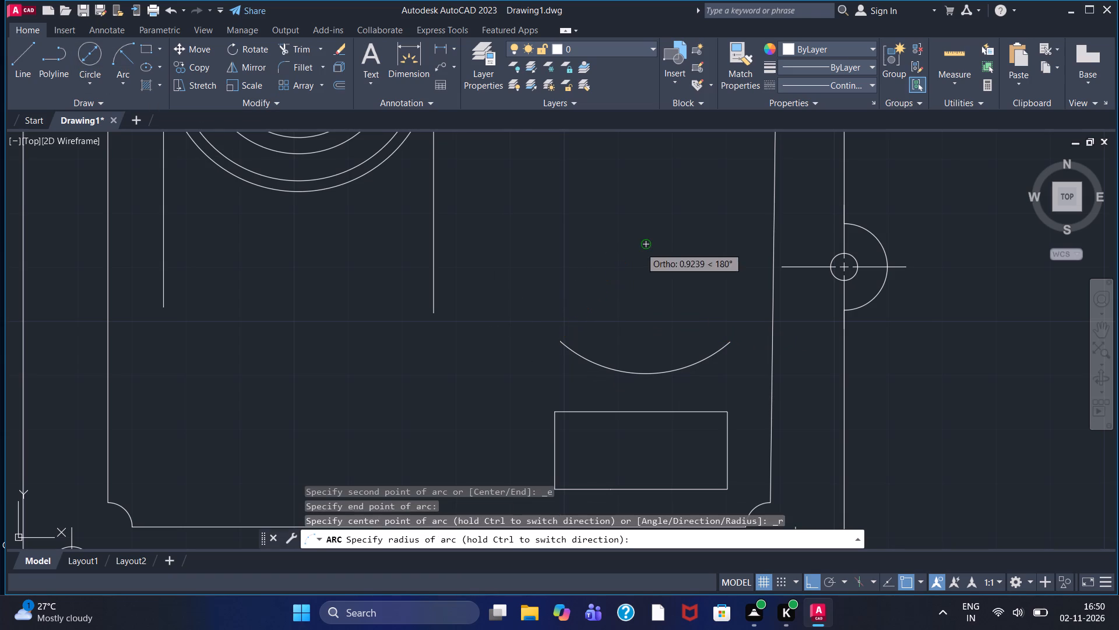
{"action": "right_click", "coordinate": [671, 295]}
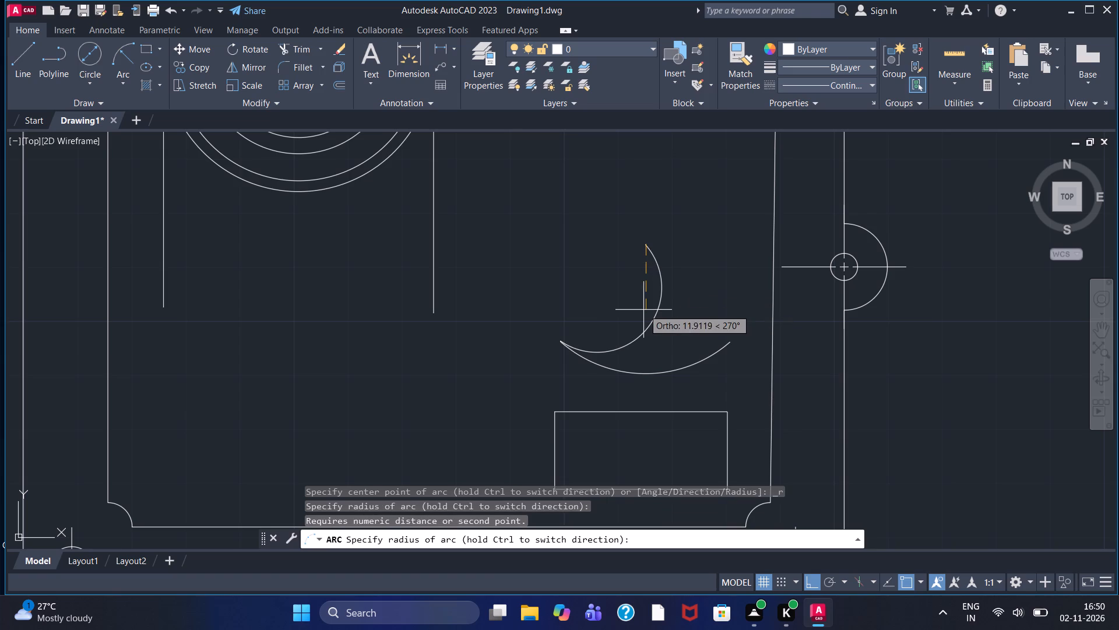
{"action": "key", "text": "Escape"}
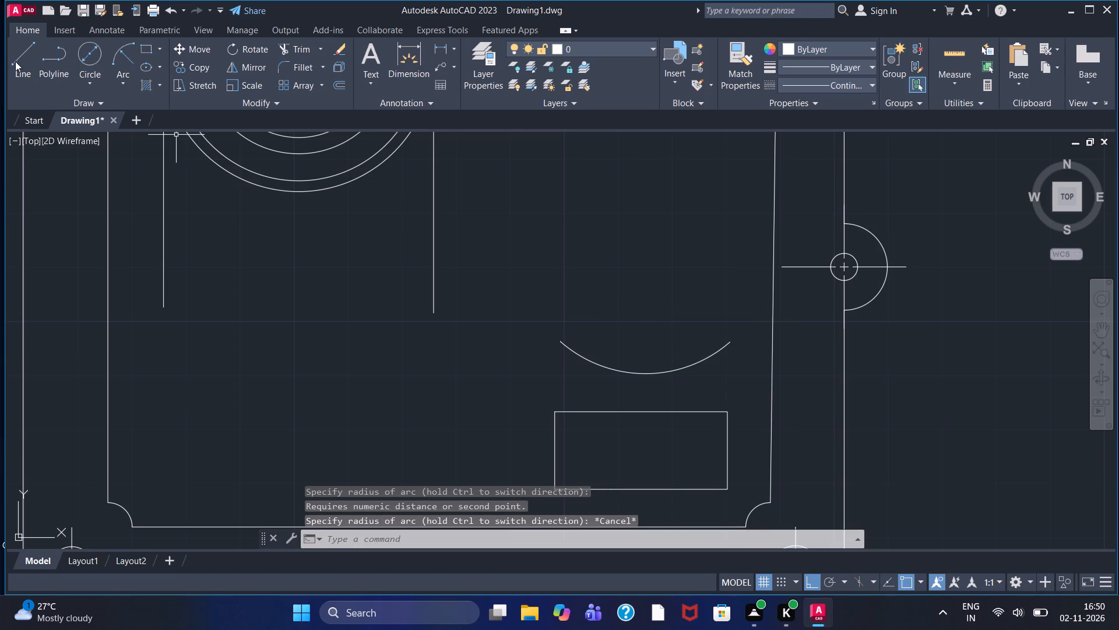
Draw an outward-bulging start-end-radius arc from the lower arc's centre point to its left end.
{"action": "left_click_drag", "start_coordinate": [119, 53], "coordinate": [125, 58]}
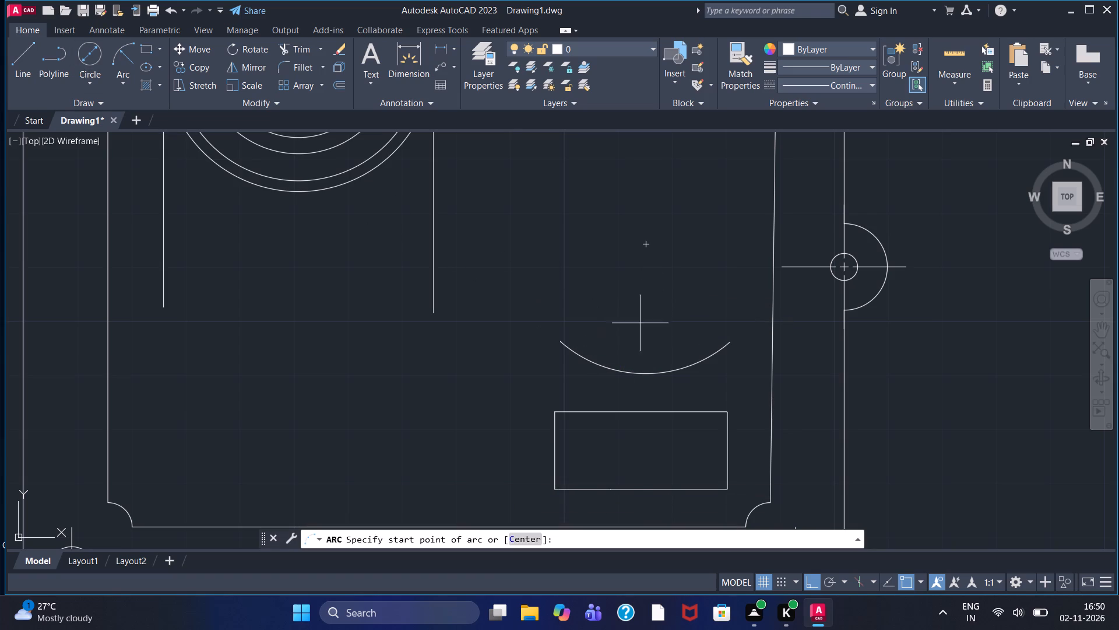
{"action": "left_click", "coordinate": [647, 246]}
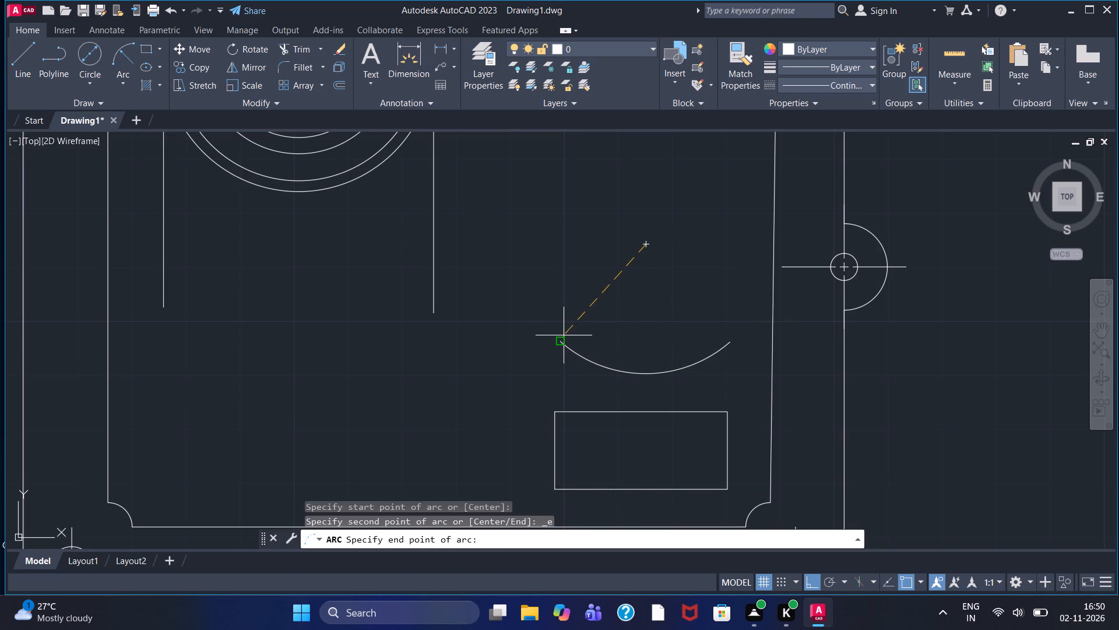
{"action": "left_click", "coordinate": [562, 339]}
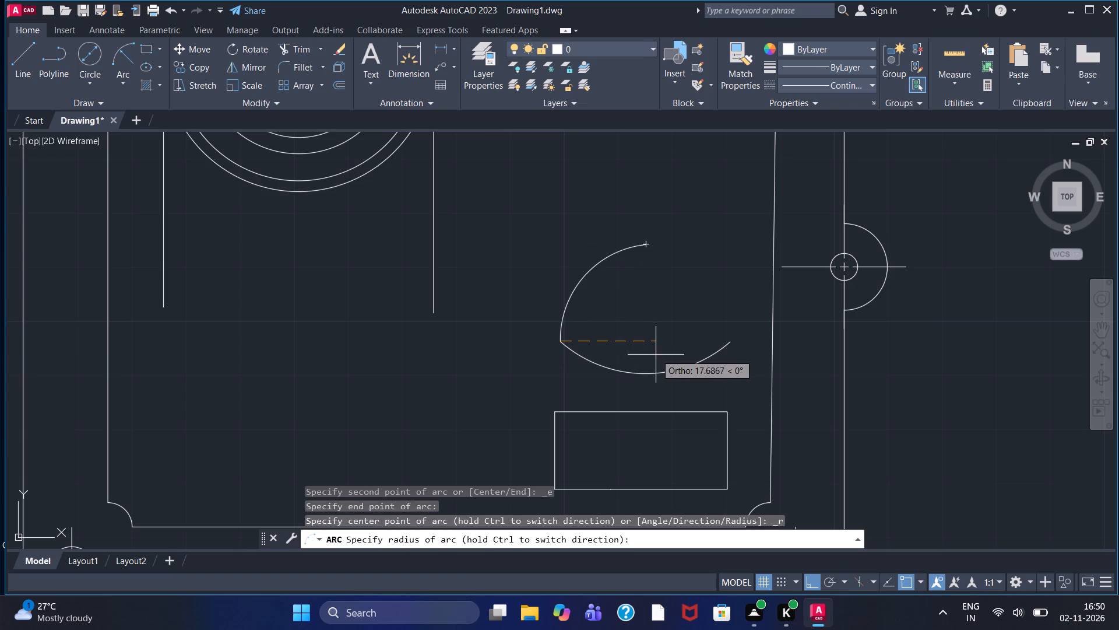
{"action": "left_click", "coordinate": [684, 367]}
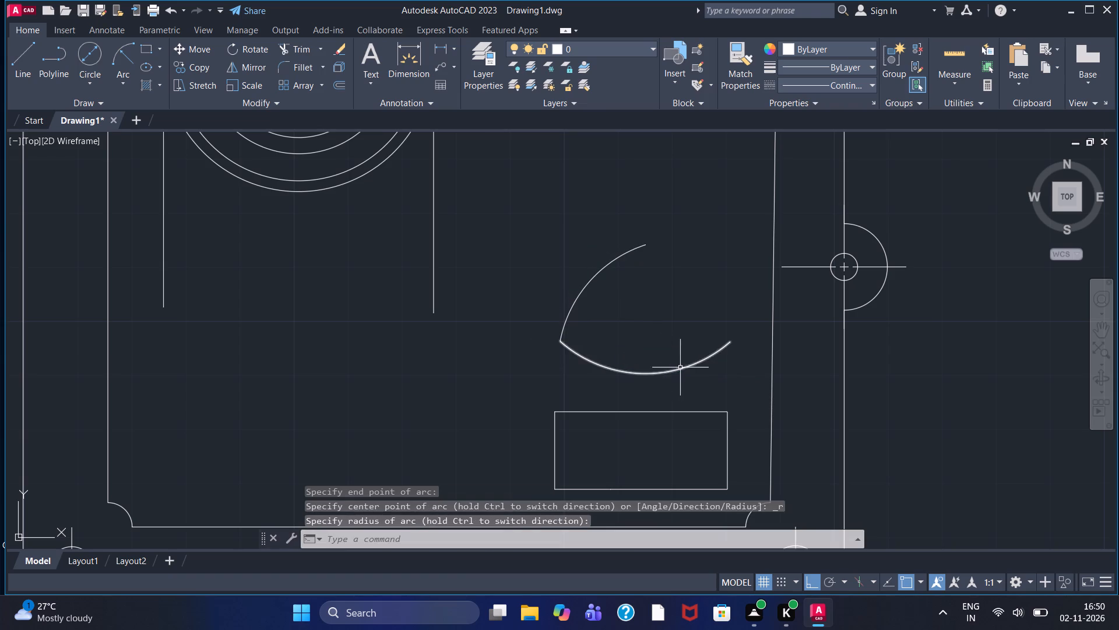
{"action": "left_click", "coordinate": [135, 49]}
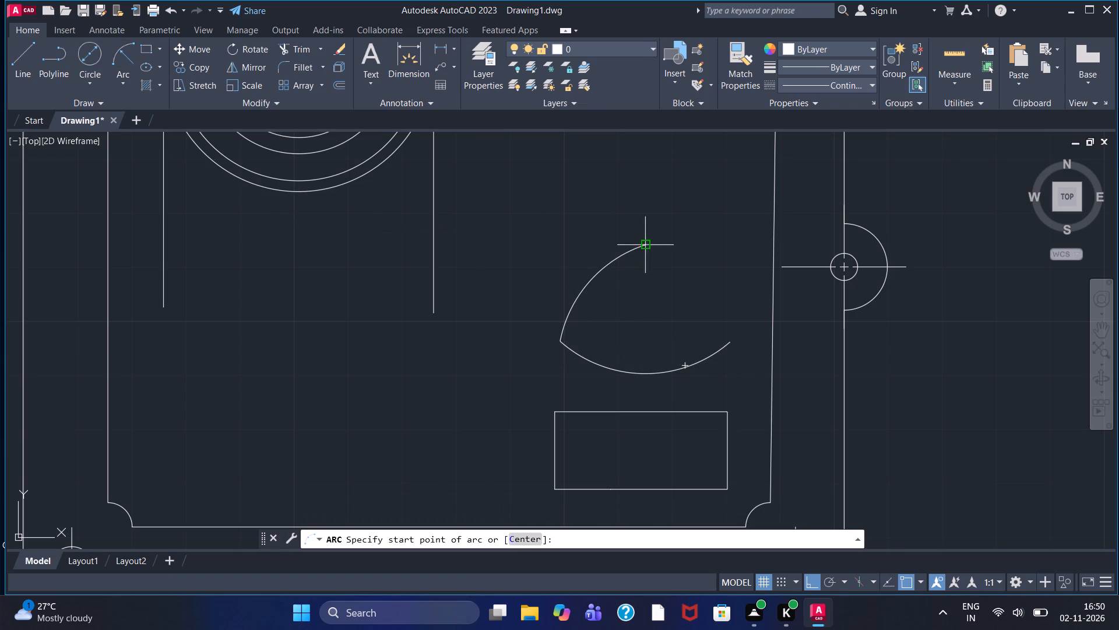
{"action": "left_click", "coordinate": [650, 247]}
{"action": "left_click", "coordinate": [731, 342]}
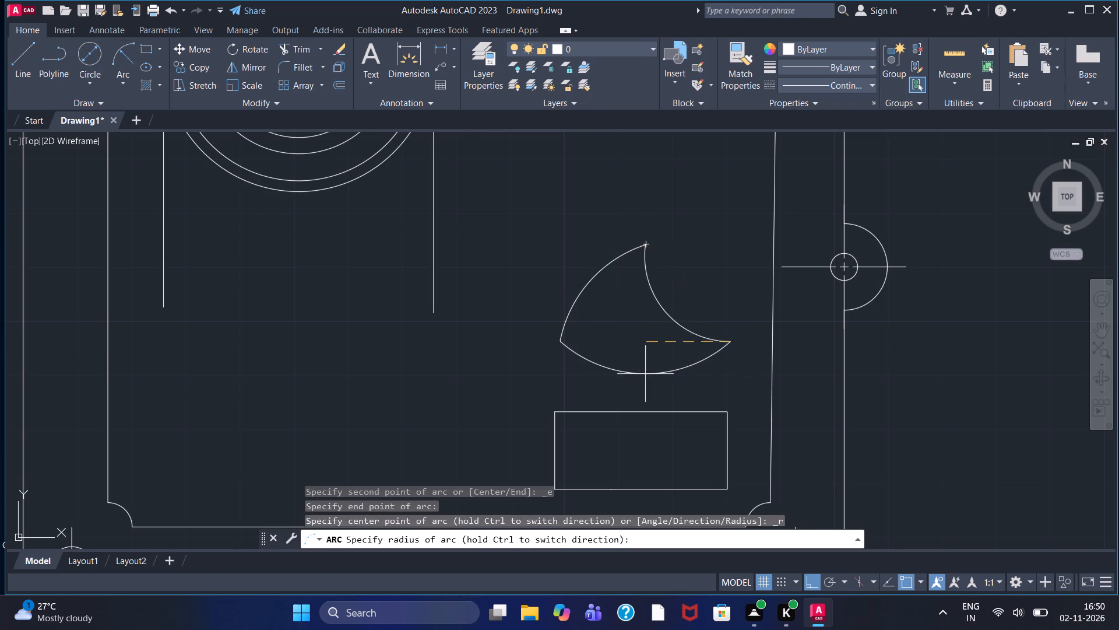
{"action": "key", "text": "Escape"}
Draw an outward-bulging start-end-radius arc from the lower arc's right end to the left arc's top end, closing the three-sided shape.
{"action": "left_click", "coordinate": [128, 61]}
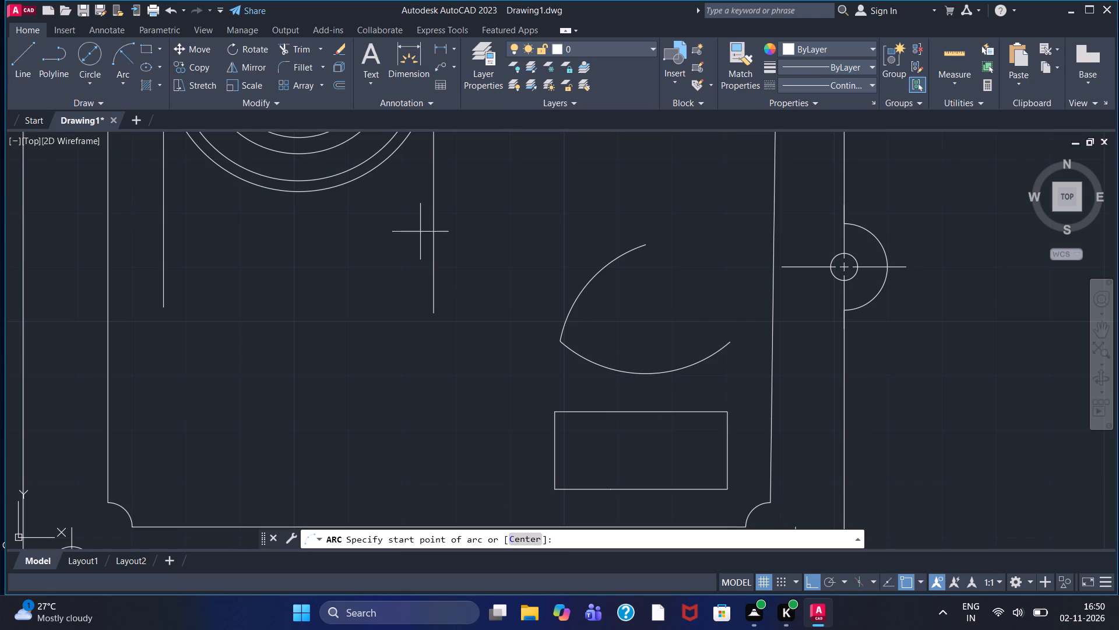
{"action": "left_click_drag", "start_coordinate": [731, 338], "coordinate": [728, 332]}
{"action": "double_click", "coordinate": [649, 244]}
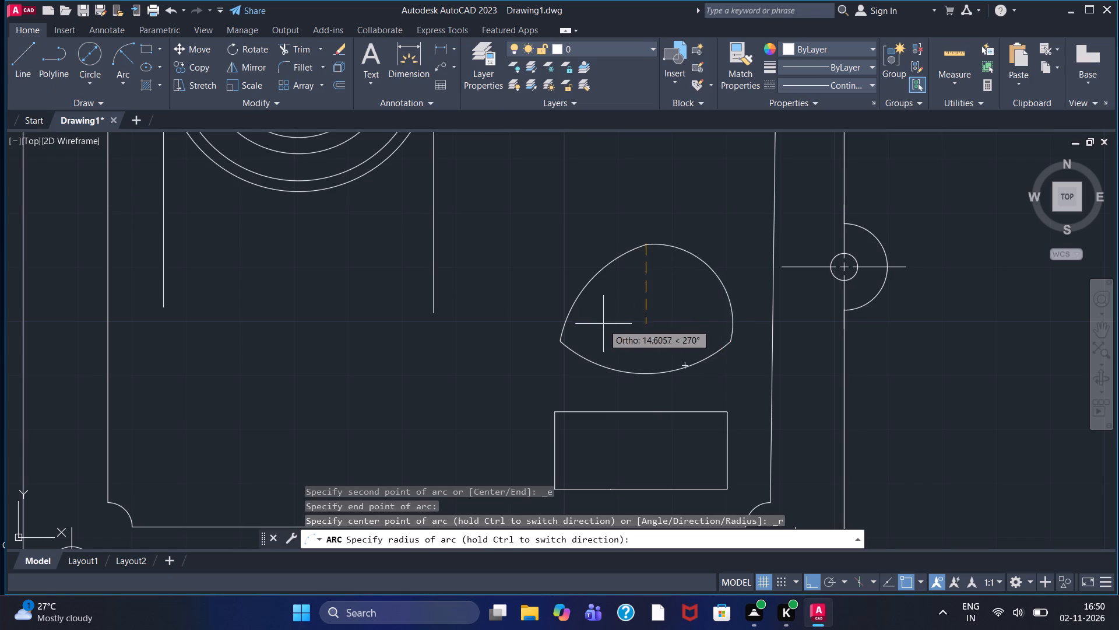
{"action": "left_click", "coordinate": [490, 348]}
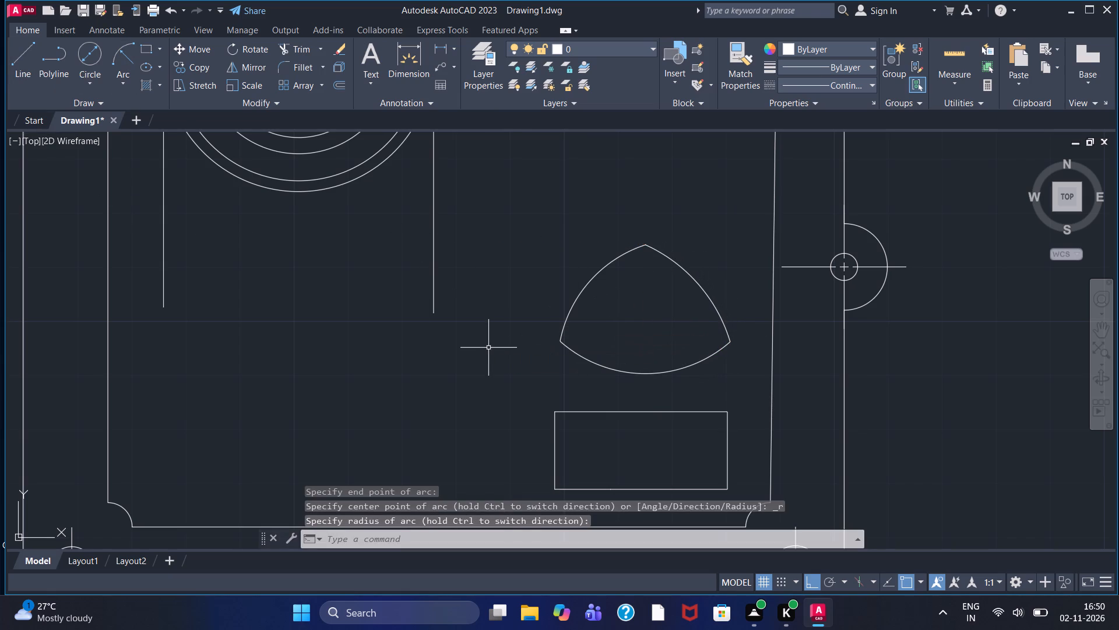
Add a center mark to the outermost bore circle below the plate's arched top.
{"action": "scroll", "coordinate": [487, 338], "scroll_direction": "down", "scroll_amount": 1}
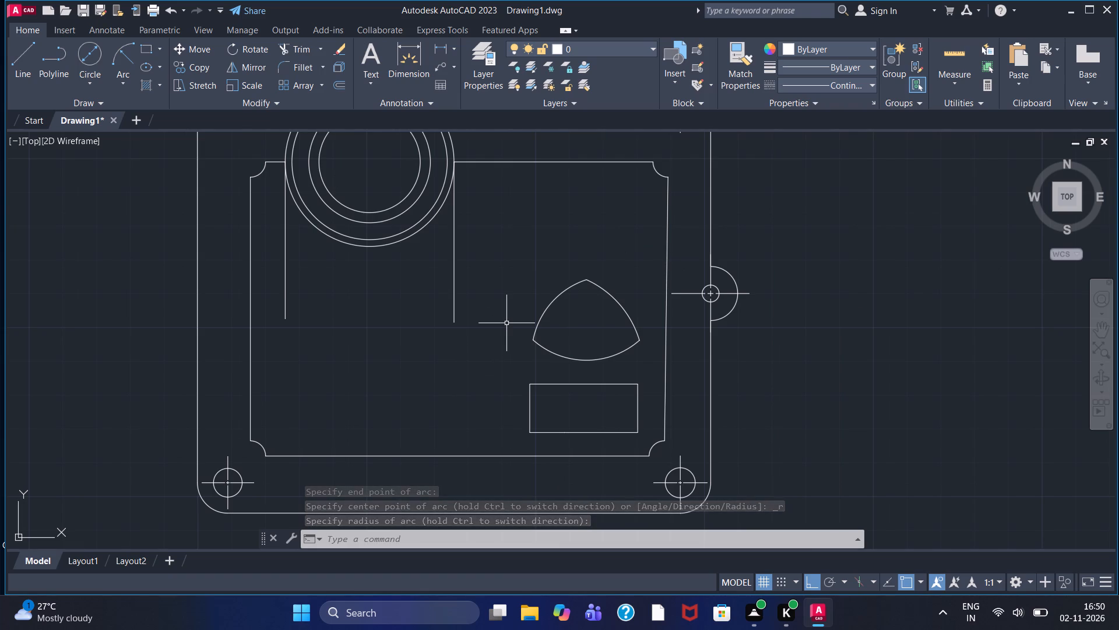
{"action": "scroll", "coordinate": [506, 323], "scroll_direction": "down", "scroll_amount": 1}
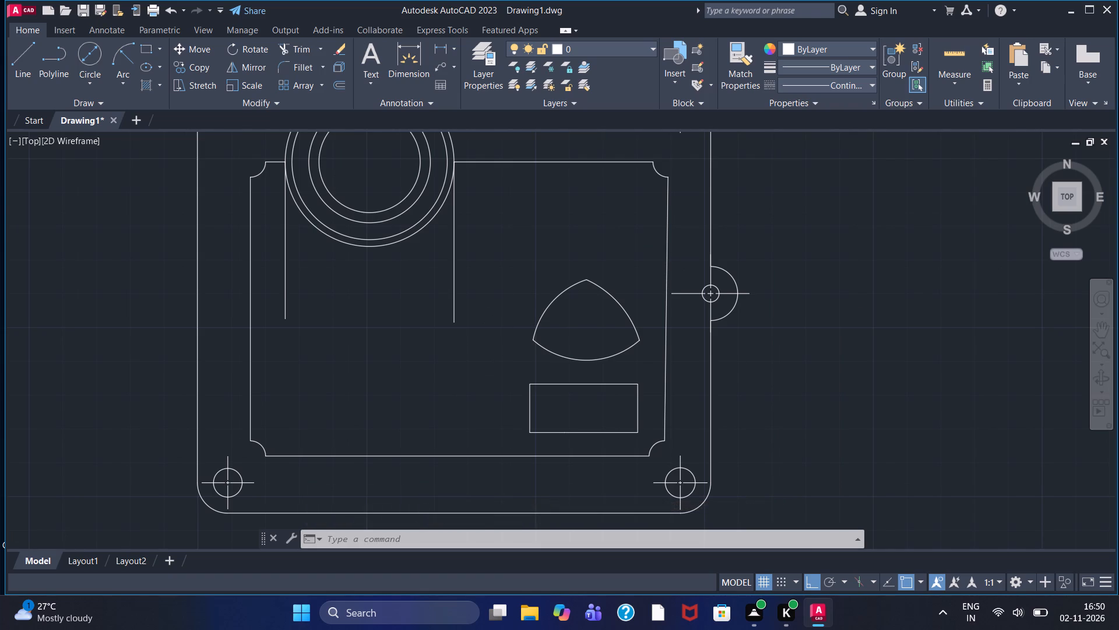
{"action": "scroll", "coordinate": [506, 323], "scroll_direction": "up", "scroll_amount": 1}
{"action": "scroll", "coordinate": [506, 323], "scroll_direction": "down", "scroll_amount": 1}
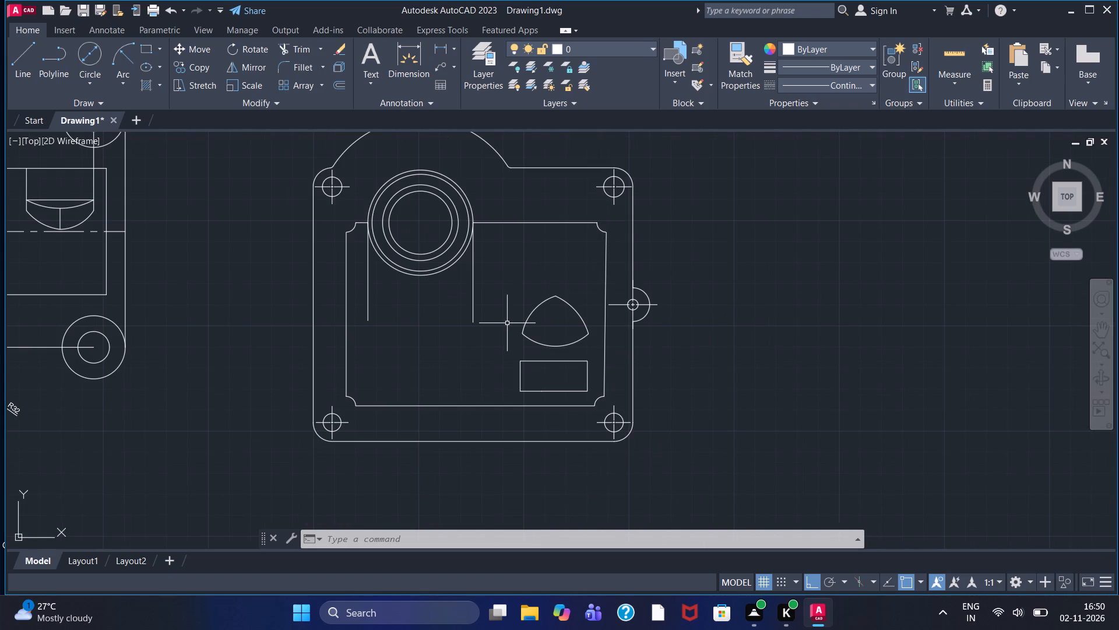
{"action": "scroll", "coordinate": [507, 323], "scroll_direction": "down", "scroll_amount": 1}
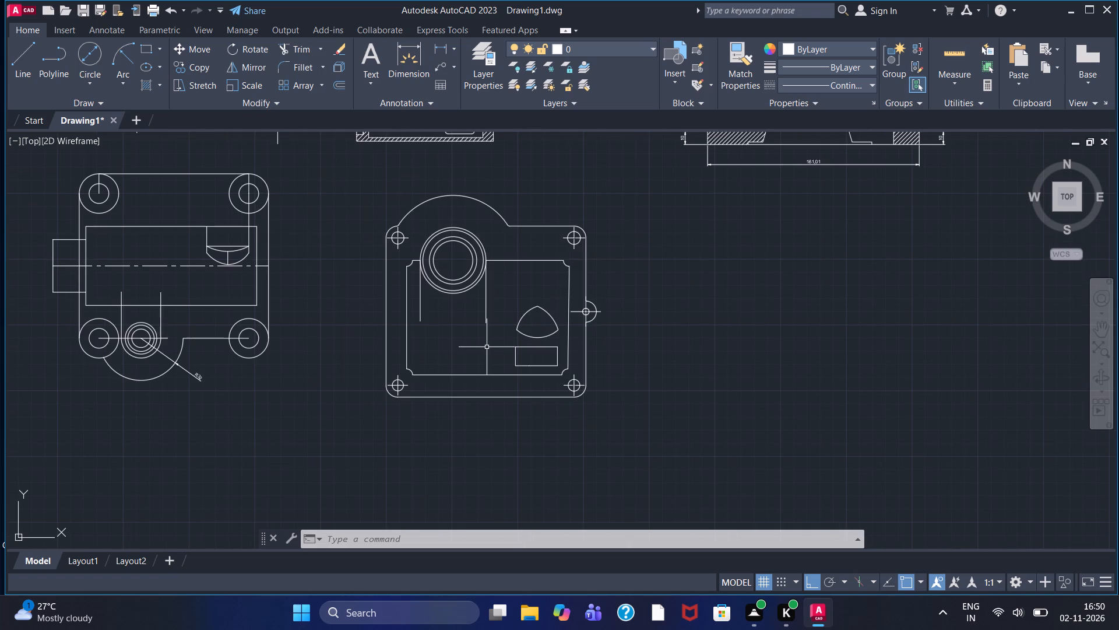
{"action": "scroll", "coordinate": [454, 236], "scroll_direction": "up", "scroll_amount": 3}
{"action": "scroll", "coordinate": [444, 233], "scroll_direction": "down", "scroll_amount": 1}
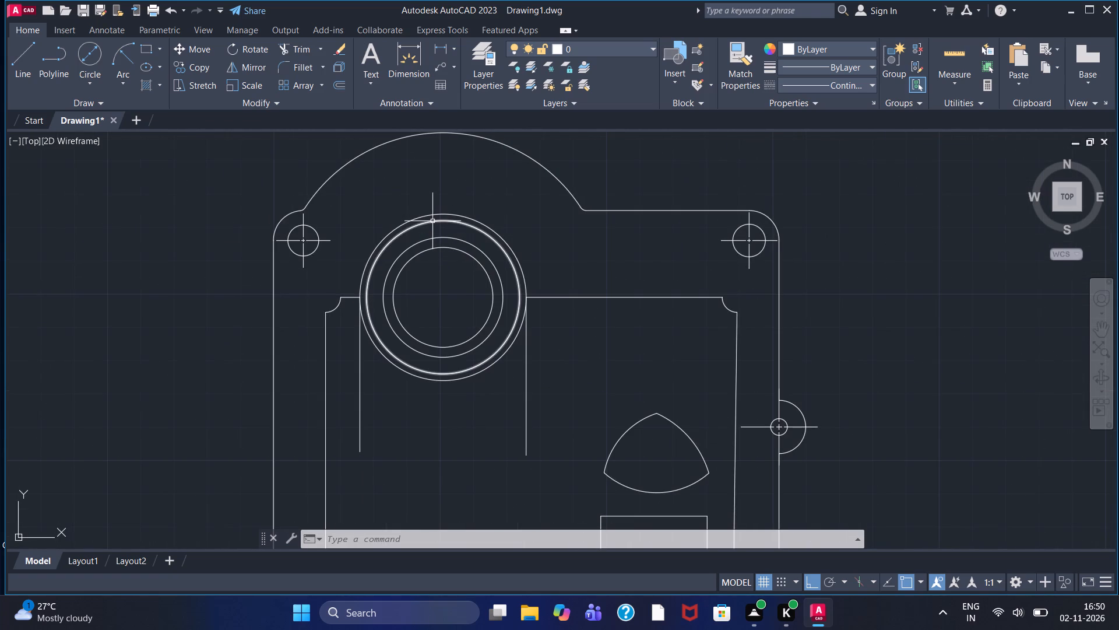
{"action": "key", "text": "c"}
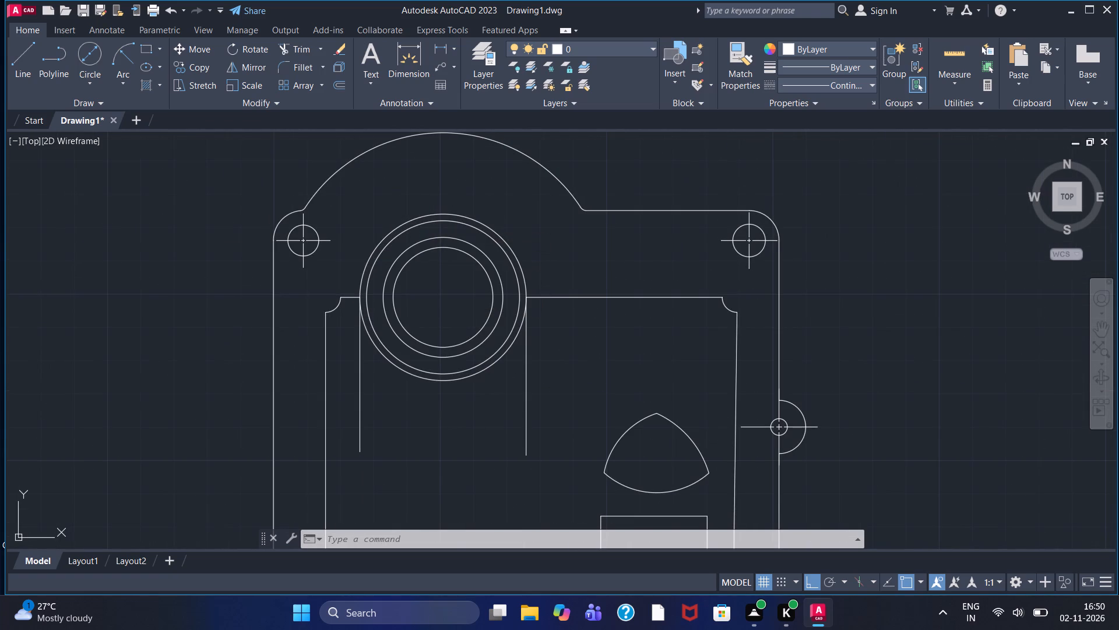
{"action": "type", "text": "mm"}
{"action": "key", "text": "Return"}
{"action": "left_click", "coordinate": [434, 215]}
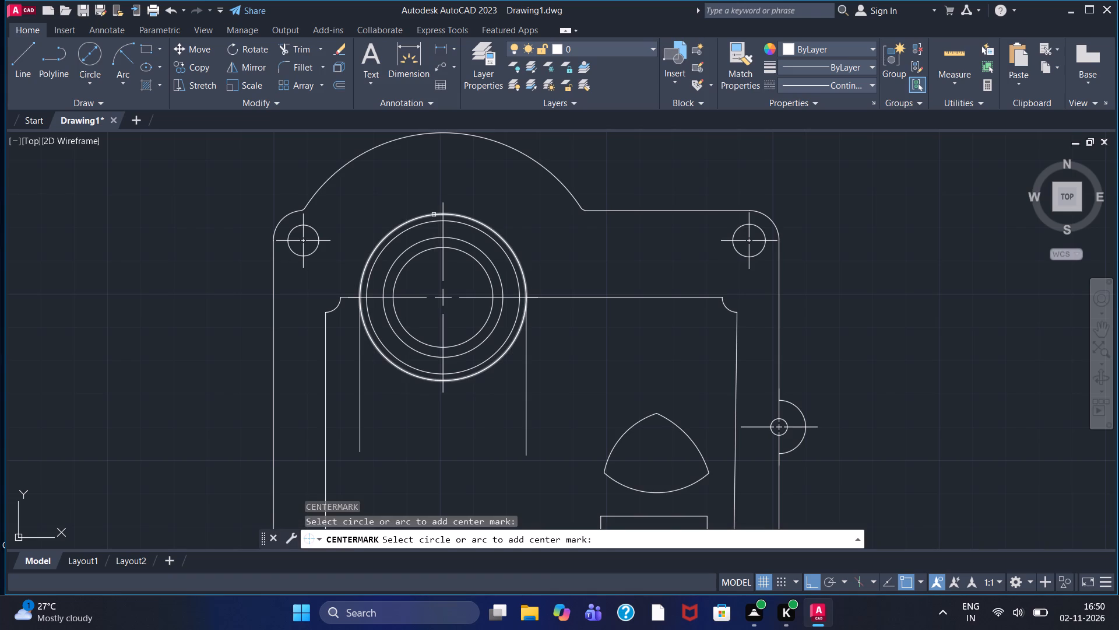
{"action": "key", "text": "Escape"}
Beside the plan view, draw a long horizontal base line whose far end rises 10, steps inward 5 and rises 5.
{"action": "scroll", "coordinate": [434, 214], "scroll_direction": "down", "scroll_amount": 1}
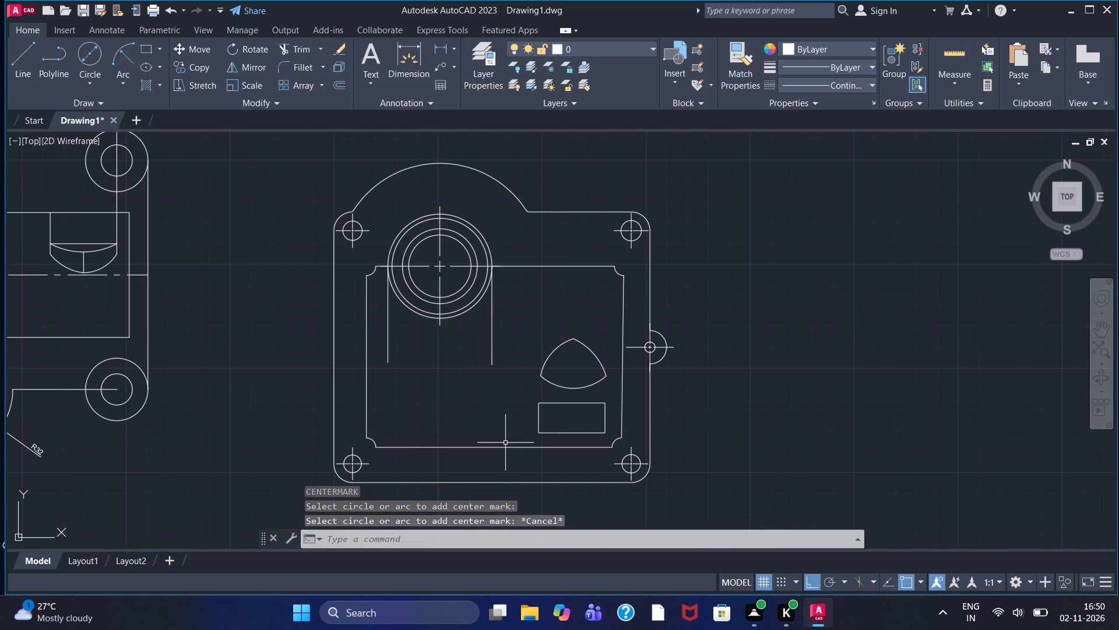
{"action": "scroll", "coordinate": [505, 440], "scroll_direction": "up", "scroll_amount": 1}
{"action": "scroll", "coordinate": [504, 433], "scroll_direction": "down", "scroll_amount": 1}
{"action": "scroll", "coordinate": [555, 463], "scroll_direction": "down", "scroll_amount": 1}
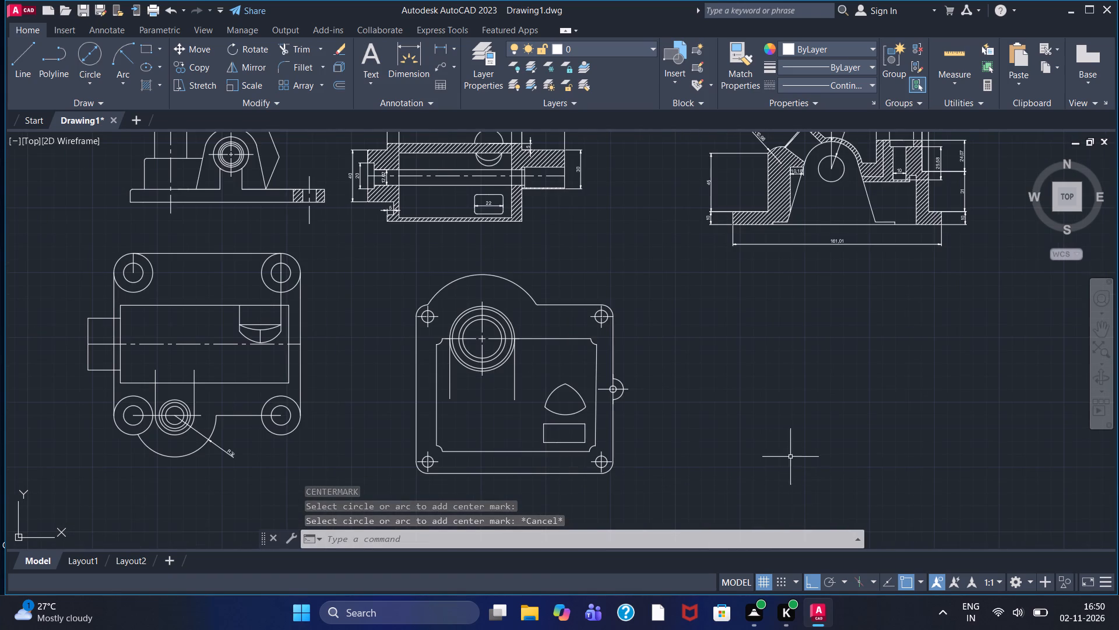
{"action": "middle_click_drag", "start_coordinate": [780, 447], "coordinate": [778, 368]}
{"action": "left_click", "coordinate": [16, 62]}
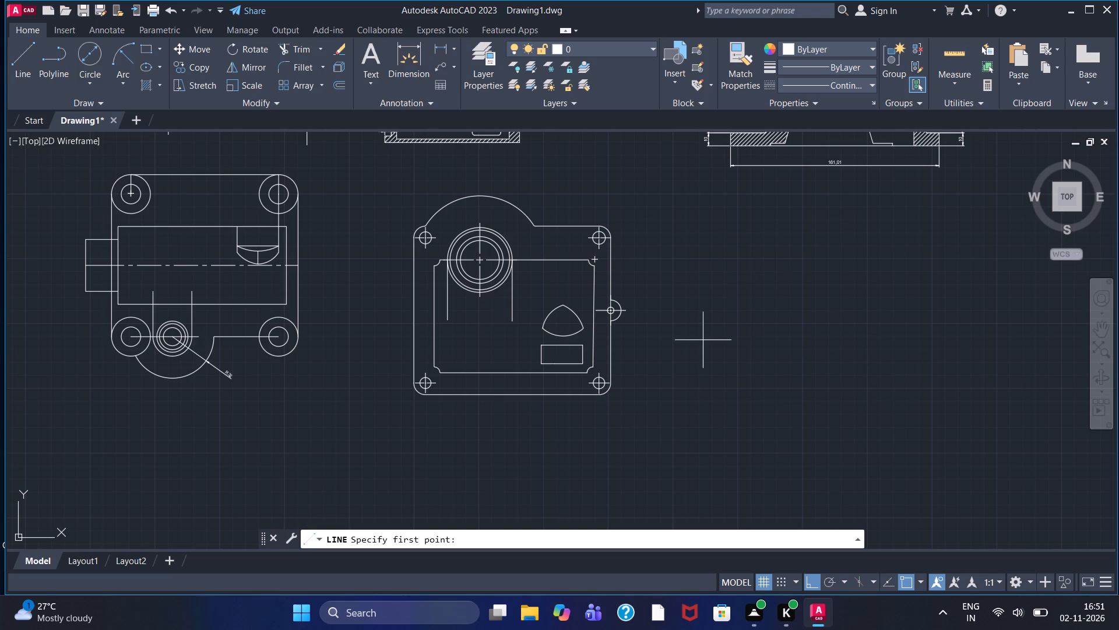
{"action": "left_click", "coordinate": [718, 387]}
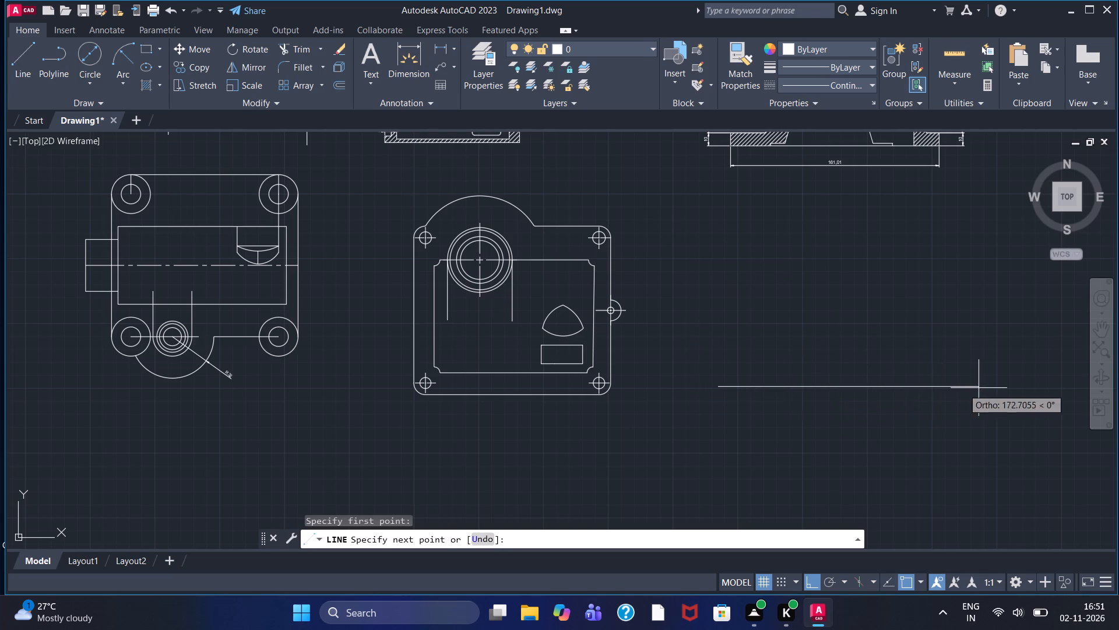
{"action": "left_click", "coordinate": [1044, 383]}
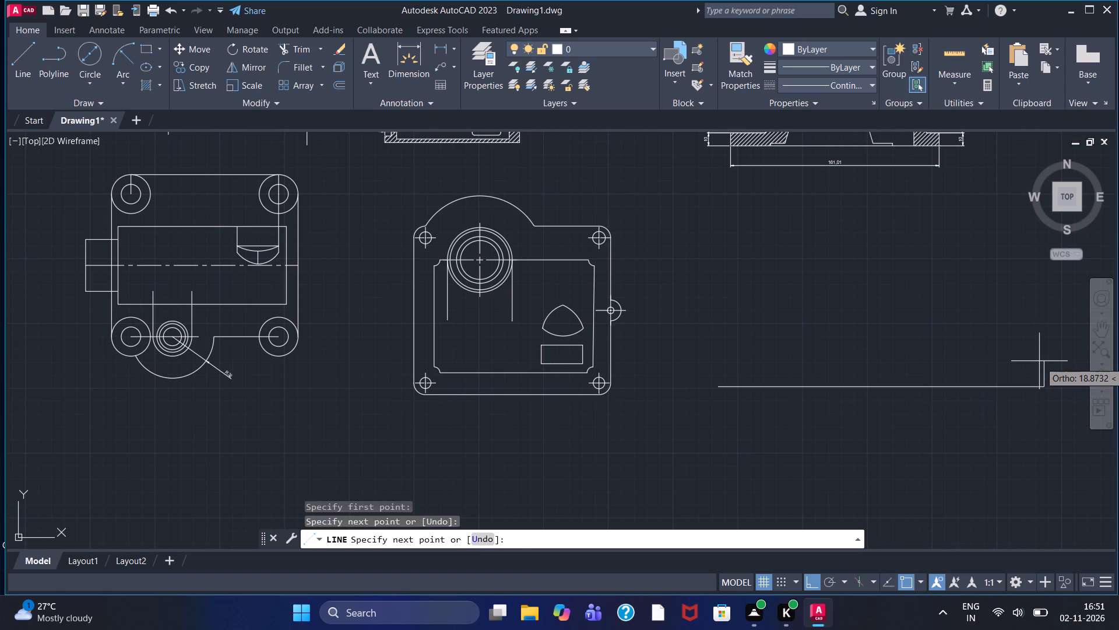
{"action": "type", "text": "10"}
{"action": "key", "text": "Return"}
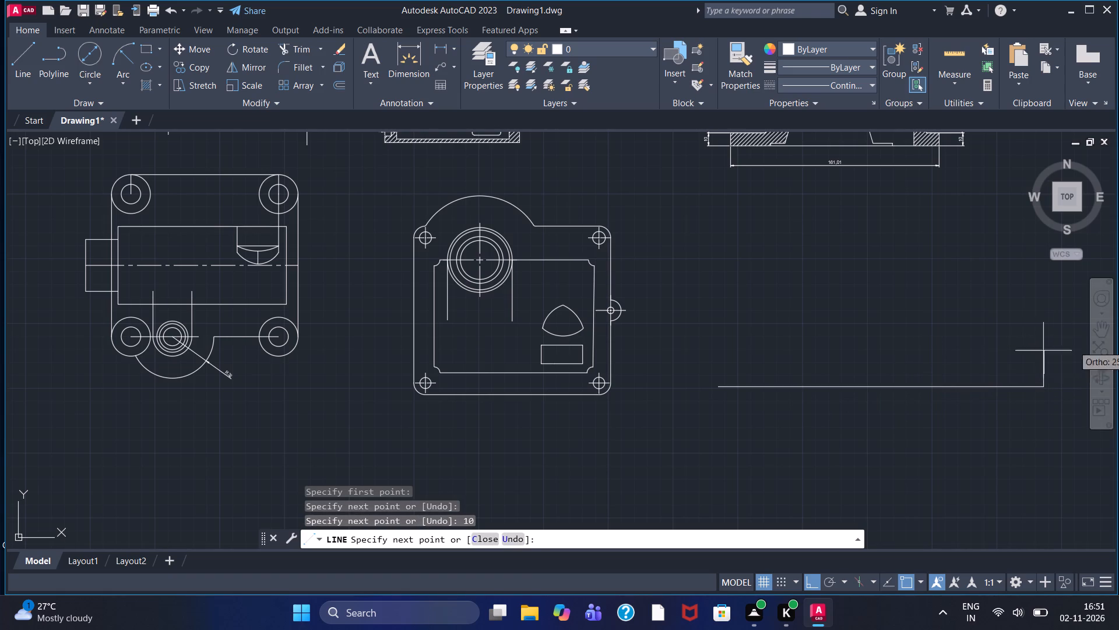
{"action": "key", "text": "5"}
{"action": "key", "text": "Return"}
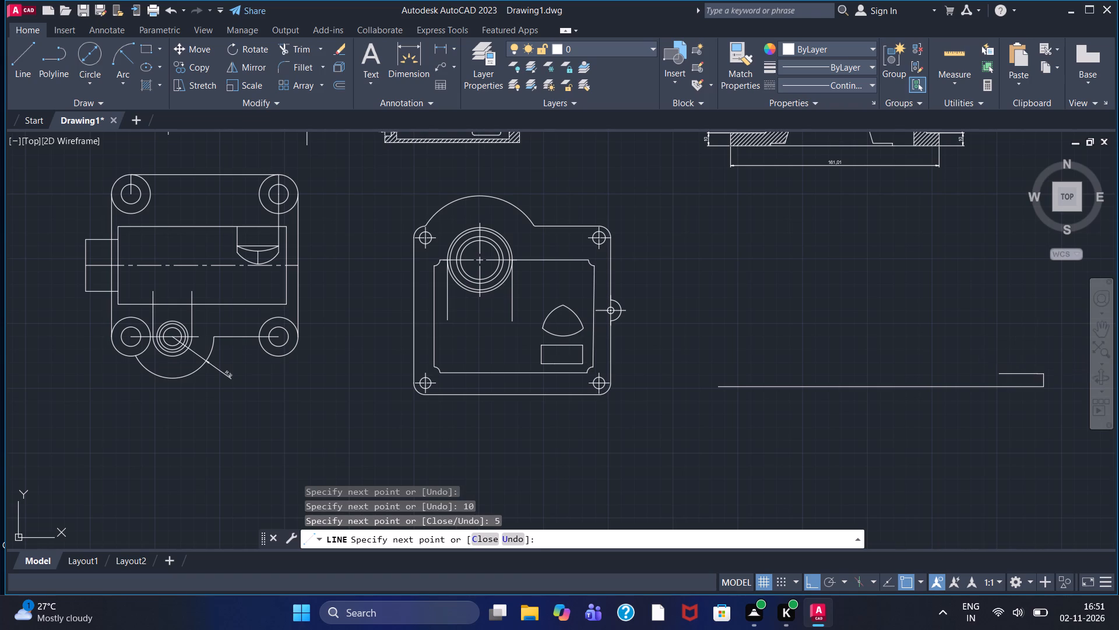
{"action": "key", "text": "5"}
{"action": "key", "text": "Return"}
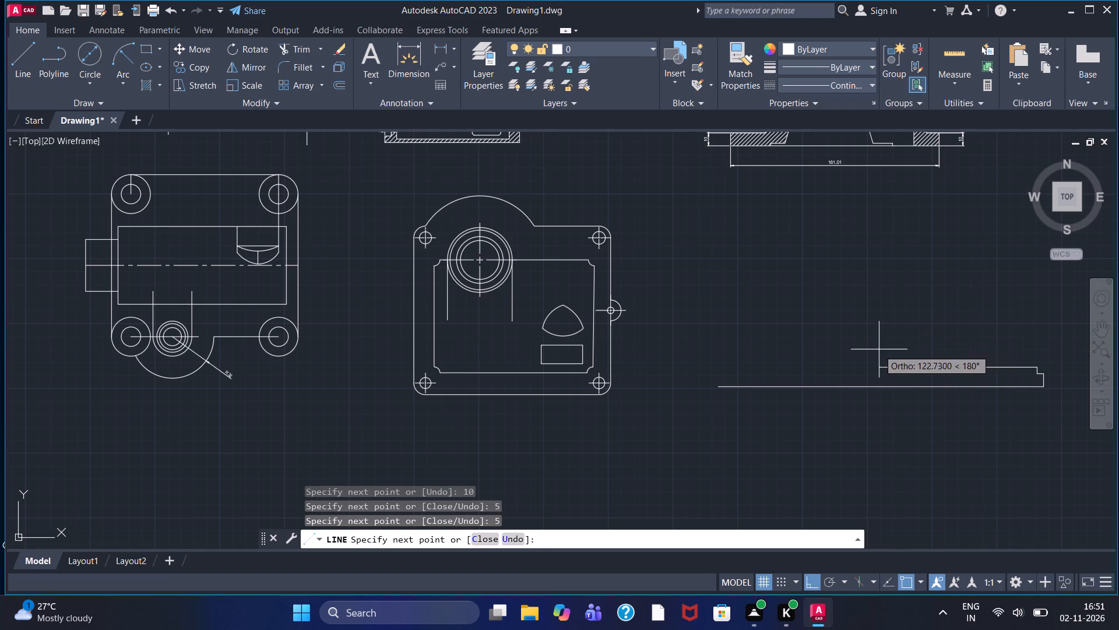
Continue the outline inward along the base's top, then around a raised rectangular block about 58 units high, back down to base-top level.
{"action": "left_click", "coordinate": [897, 349]}
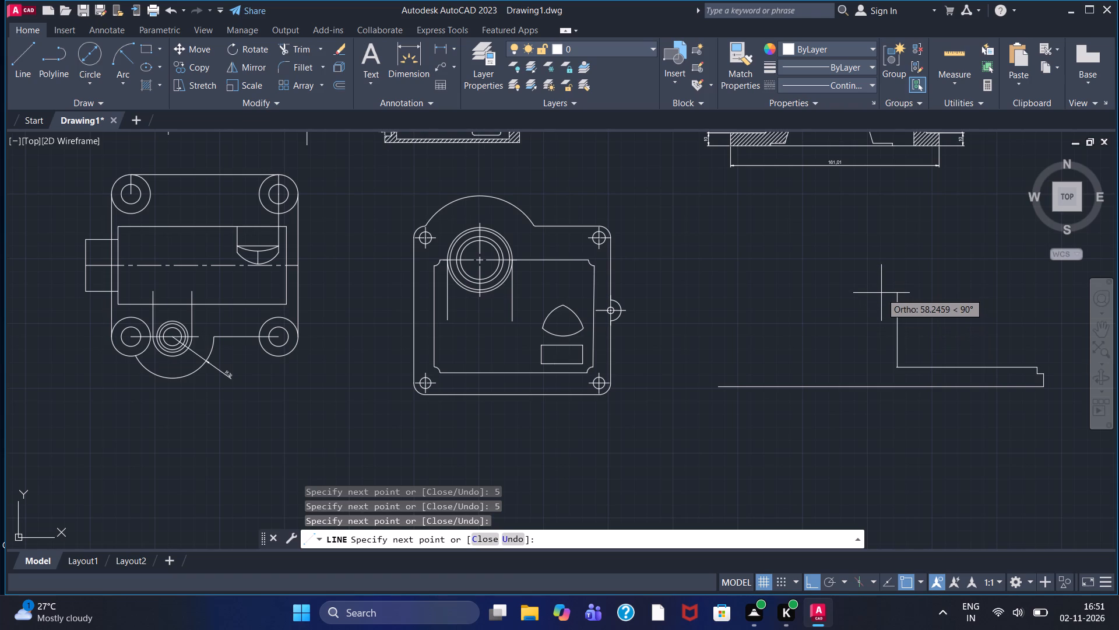
{"action": "double_click", "coordinate": [881, 293]}
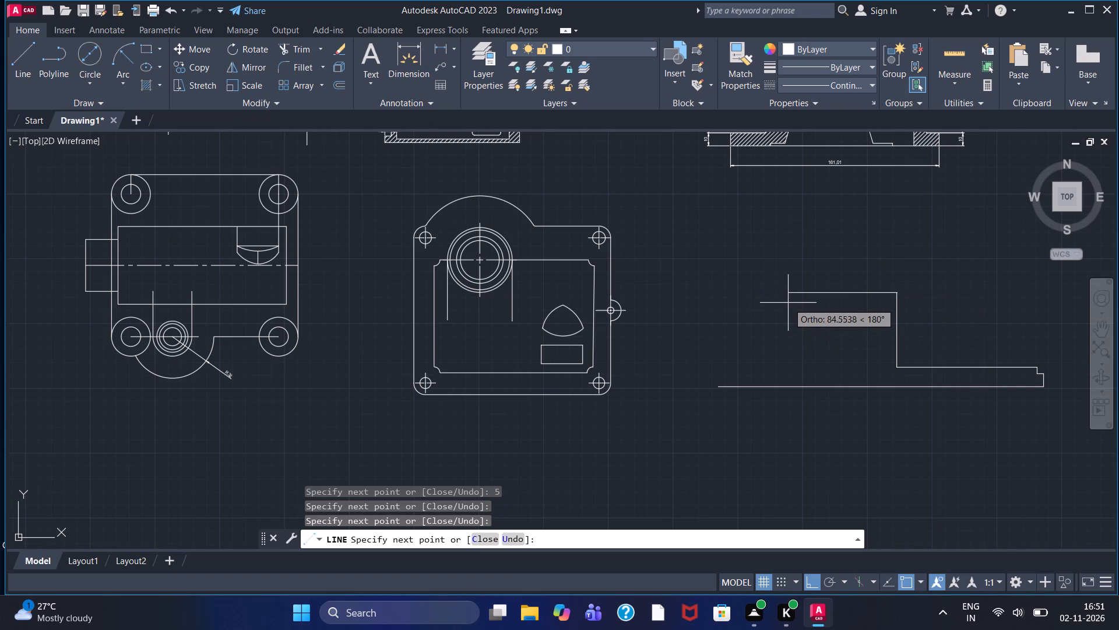
{"action": "left_click", "coordinate": [768, 299]}
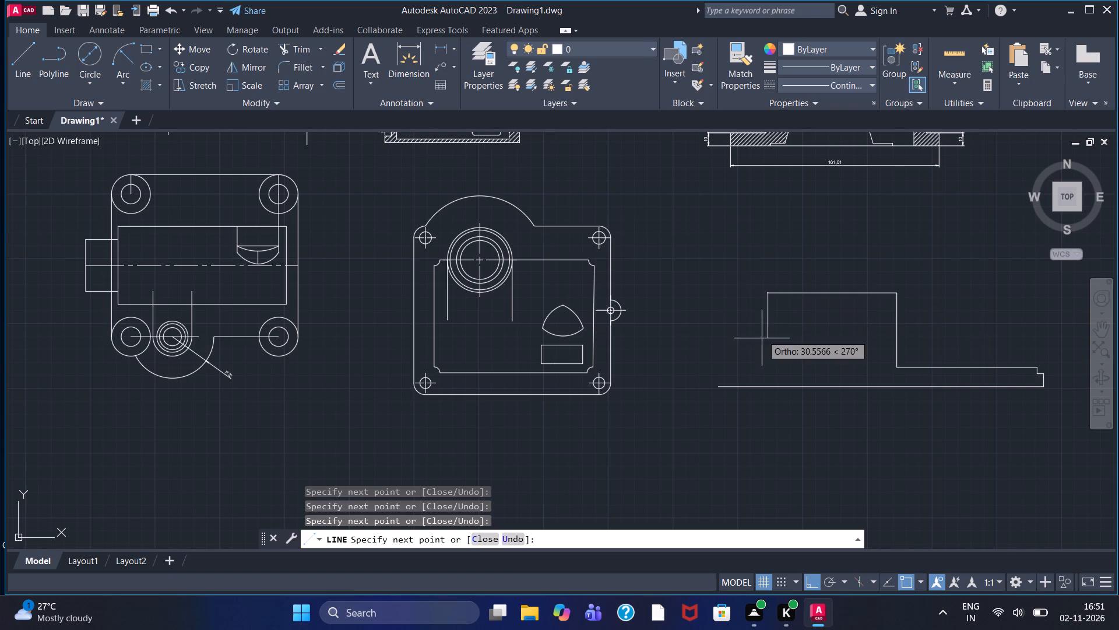
{"action": "left_click", "coordinate": [764, 367]}
{"action": "right_click", "coordinate": [764, 367]}
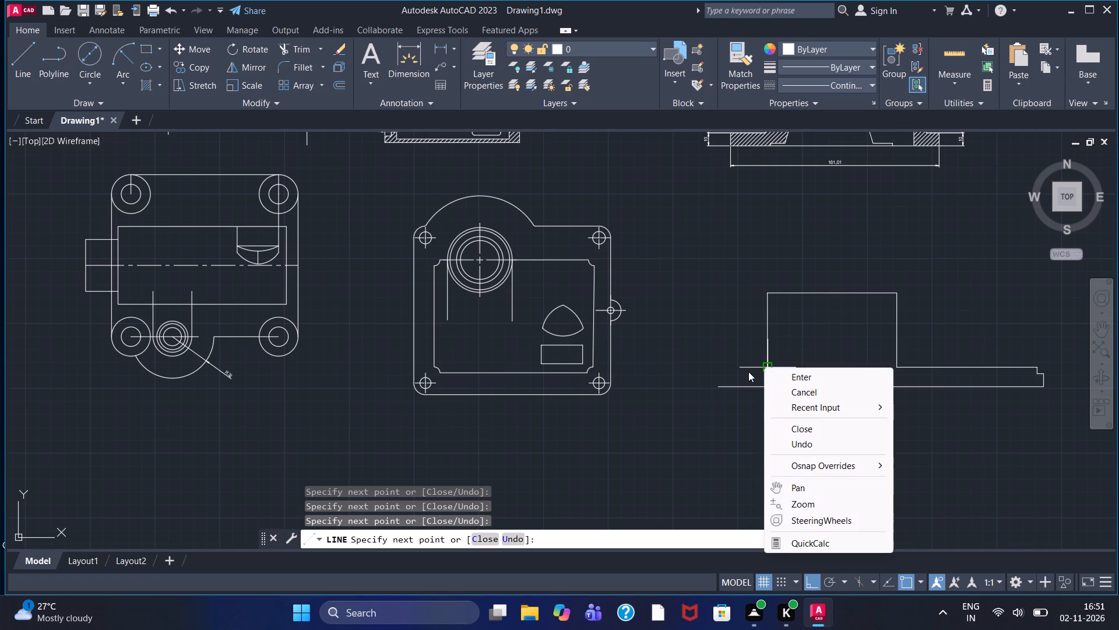
{"action": "double_click", "coordinate": [790, 369]}
{"action": "left_click", "coordinate": [790, 373]}
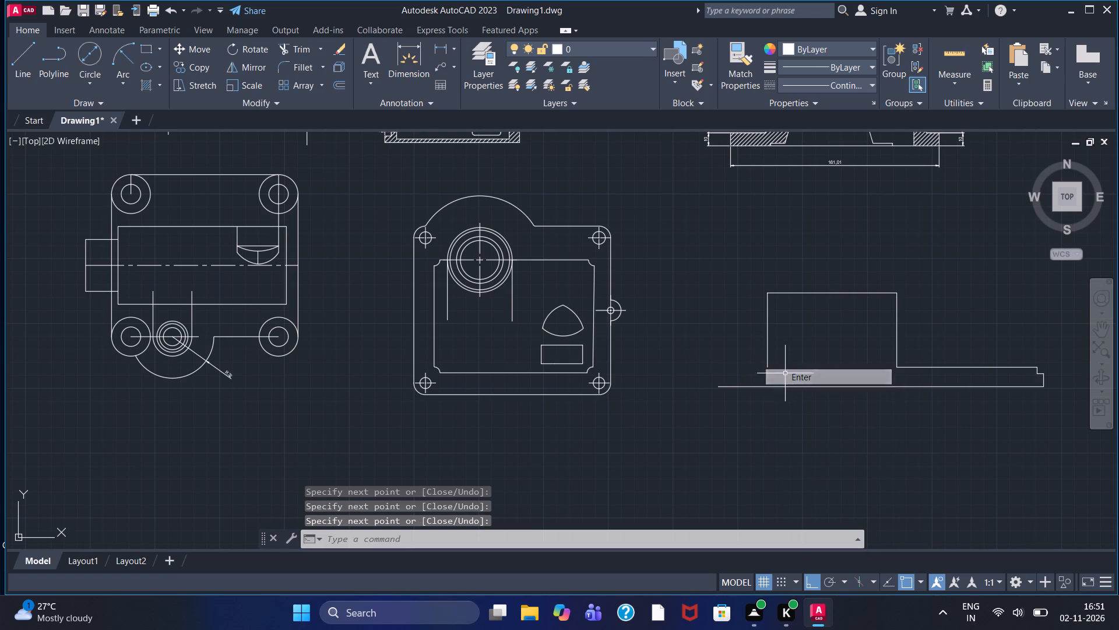
Close the outline with a base-top line about 38 units long from the block's open lower corner and a line down to the base.
{"action": "left_click", "coordinate": [26, 75]}
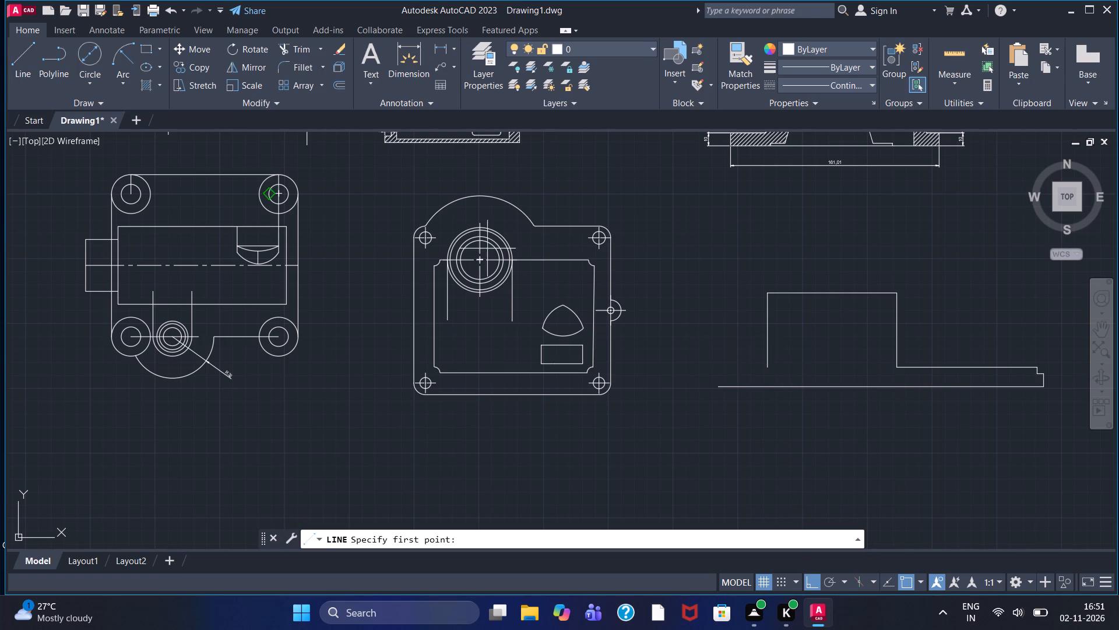
{"action": "left_click", "coordinate": [766, 372]}
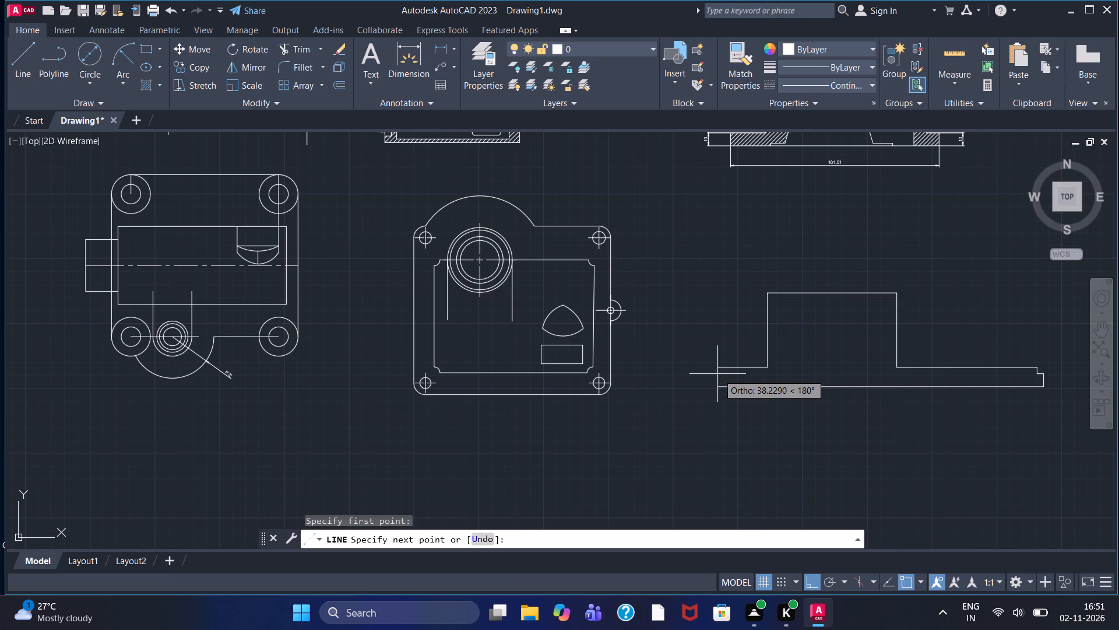
{"action": "left_click", "coordinate": [717, 374]}
{"action": "left_click", "coordinate": [717, 390]}
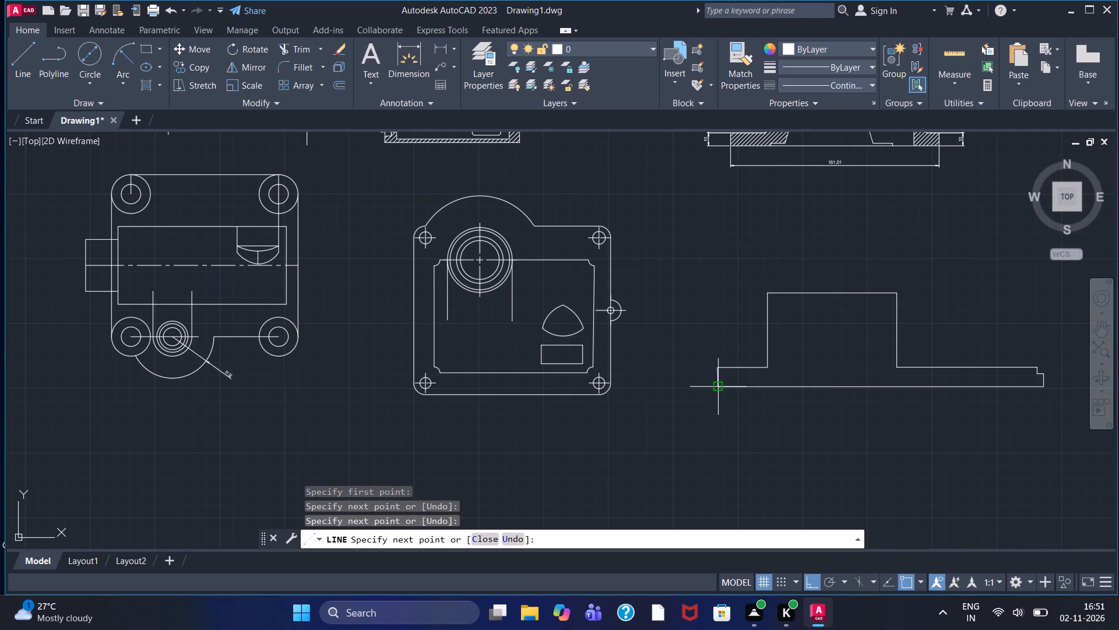
{"action": "key", "text": "Escape"}
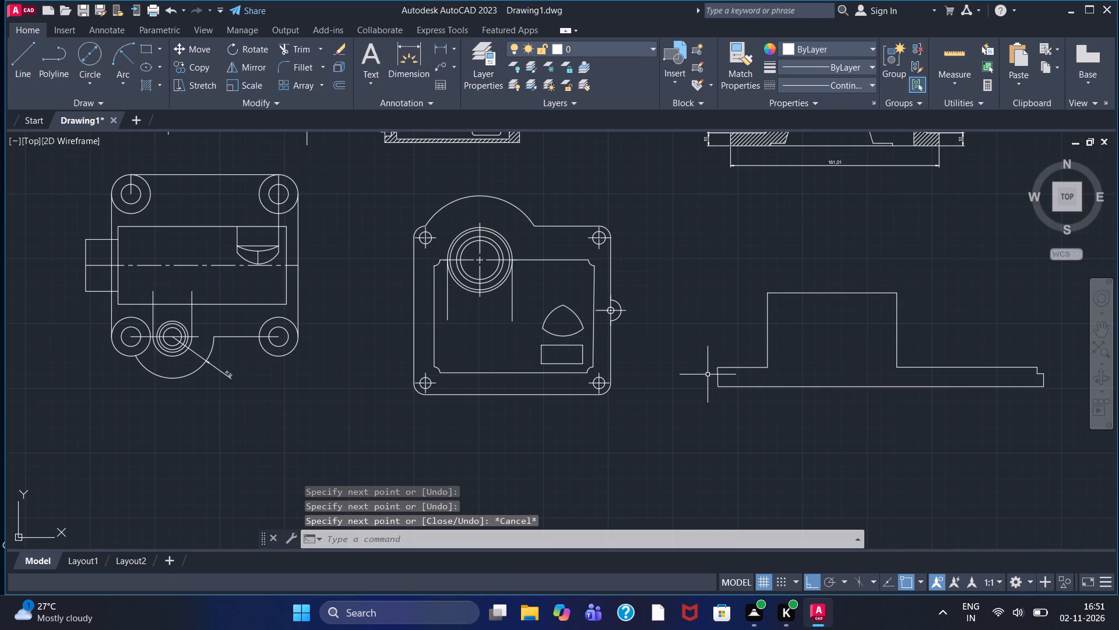
Draw a long shallow recess inside the base, rising 5 from the bottom line, running horizontally and dropping past the bottom line.
{"action": "left_click_drag", "start_coordinate": [14, 75], "coordinate": [27, 89]}
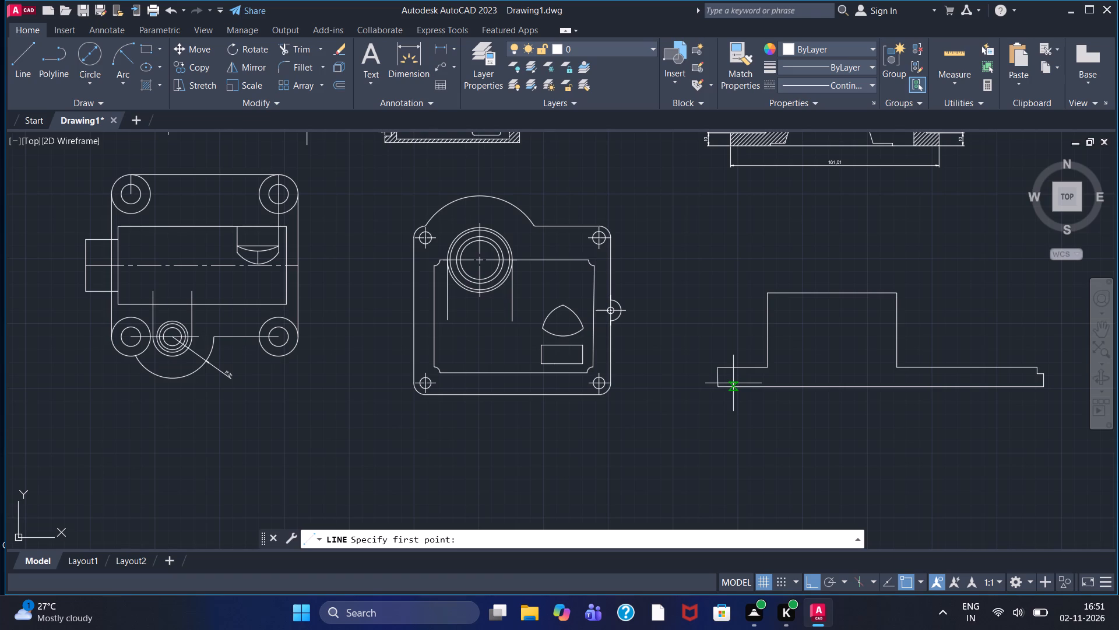
{"action": "scroll", "coordinate": [730, 395], "scroll_direction": "up", "scroll_amount": 2}
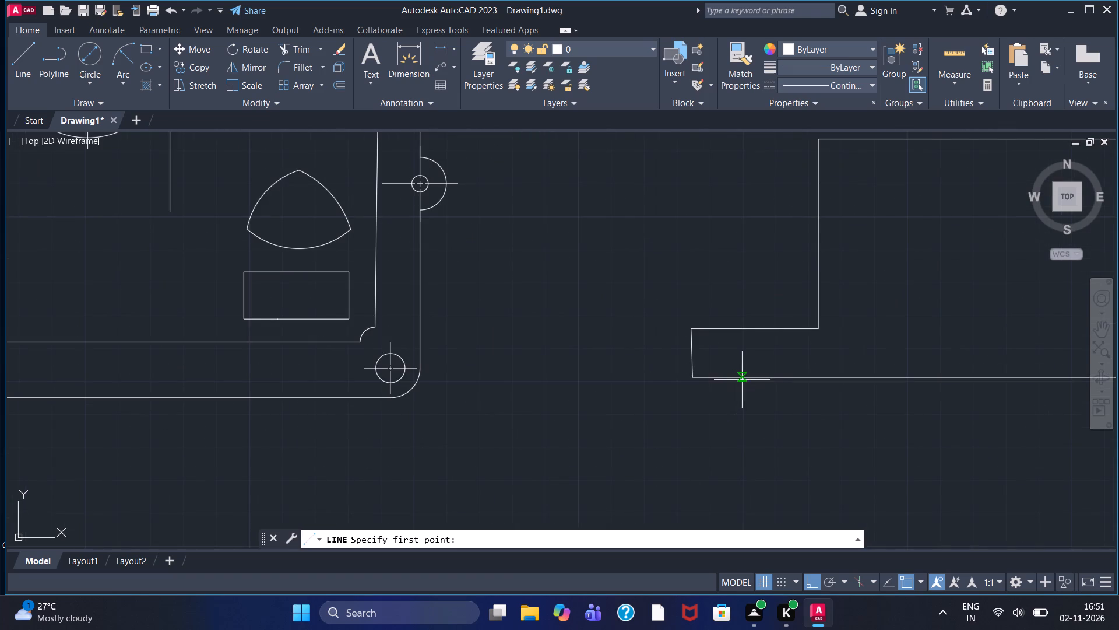
{"action": "left_click", "coordinate": [772, 379]}
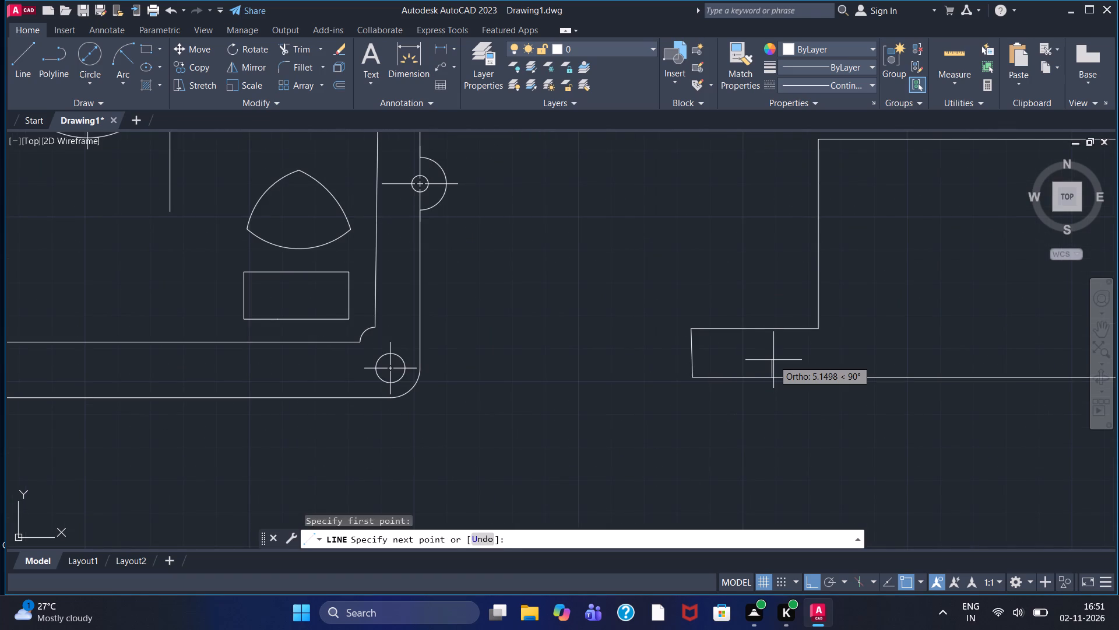
{"action": "key", "text": "5"}
{"action": "key", "text": "Return"}
{"action": "scroll", "coordinate": [899, 369], "scroll_direction": "down", "scroll_amount": 1}
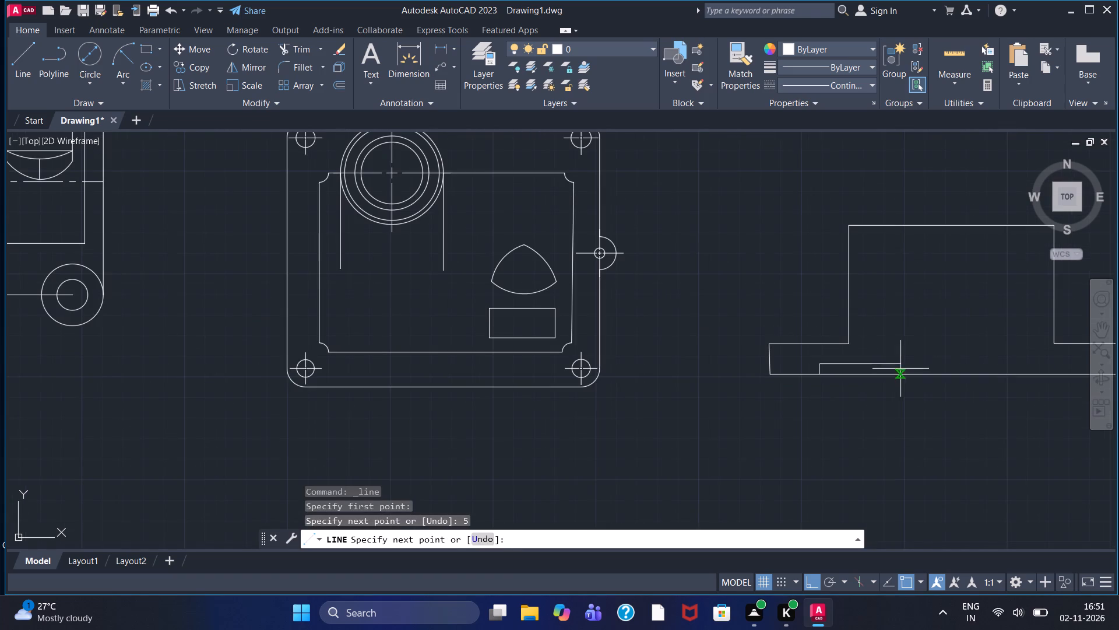
{"action": "middle_click_drag", "start_coordinate": [907, 362], "coordinate": [574, 362]}
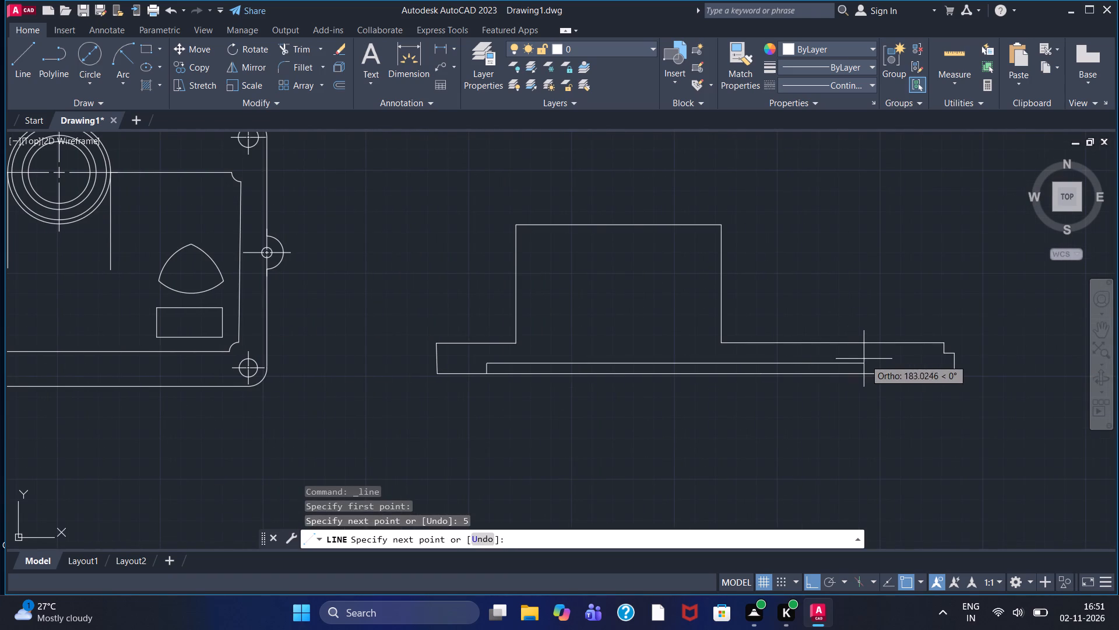
{"action": "left_click", "coordinate": [879, 360]}
{"action": "left_click", "coordinate": [873, 393]}
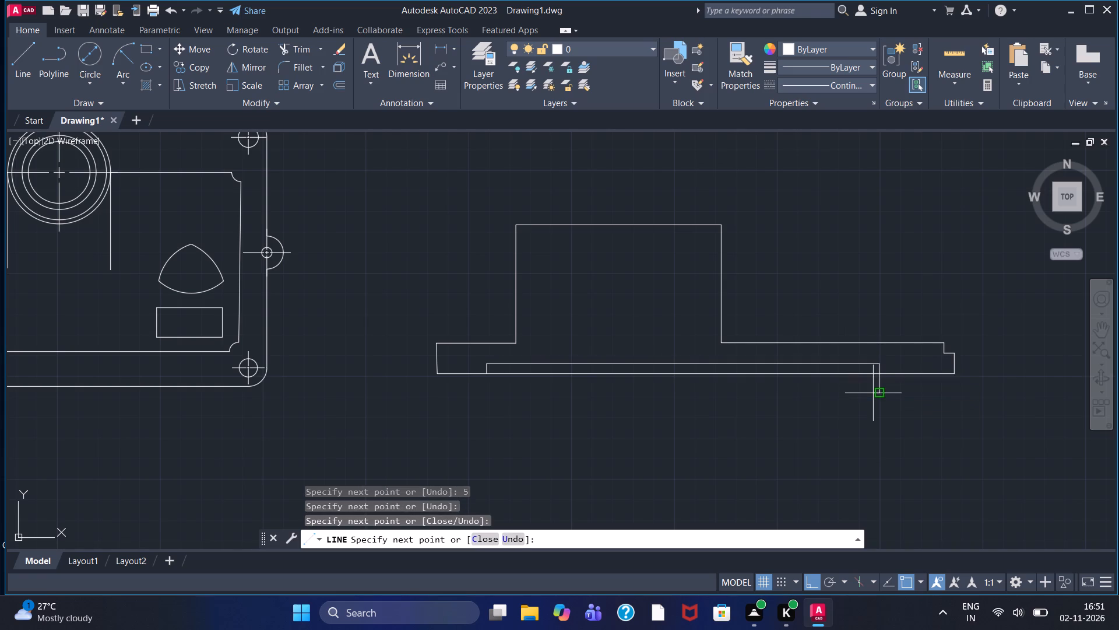
{"action": "key", "text": "Escape"}
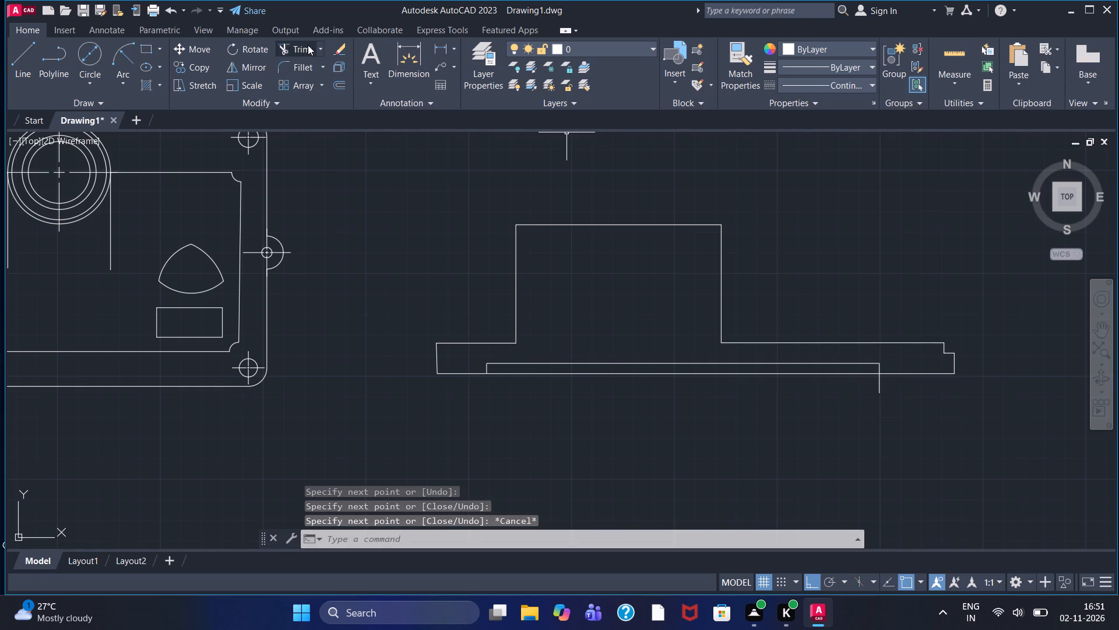
Trim the end of the recess's vertical line that projects below the base line.
{"action": "left_click", "coordinate": [287, 48]}
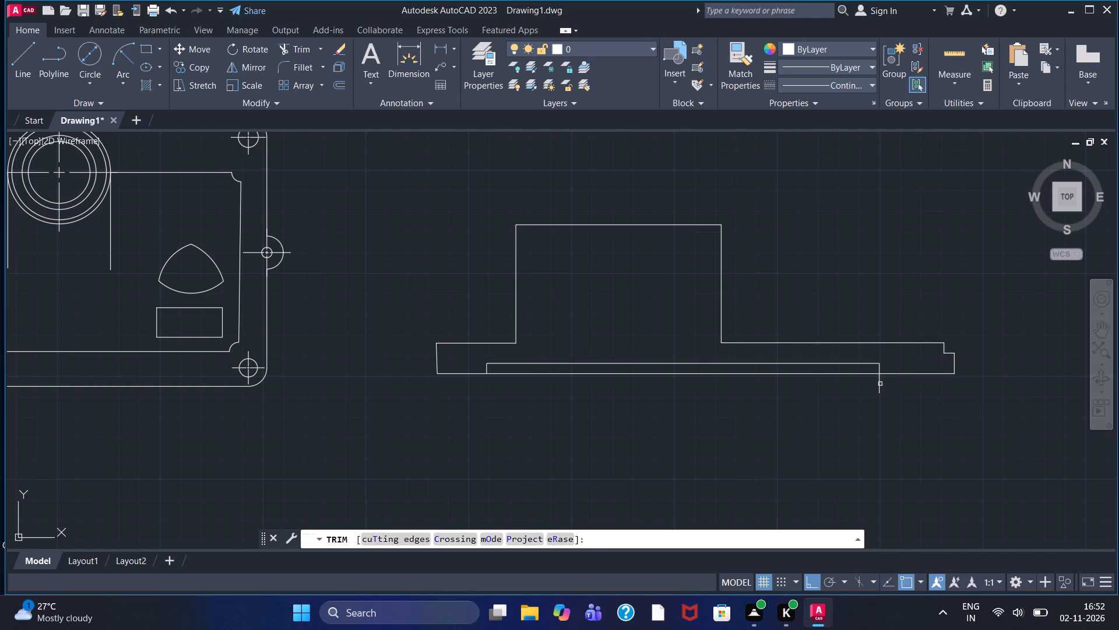
{"action": "left_click", "coordinate": [880, 384]}
{"action": "key", "text": "Escape"}
Draw an inner cavity outline inside the raised block, rising about 51 from the recess's top line, running about 75 across, and dropping just past that line.
{"action": "scroll", "coordinate": [864, 401], "scroll_direction": "down", "scroll_amount": 1}
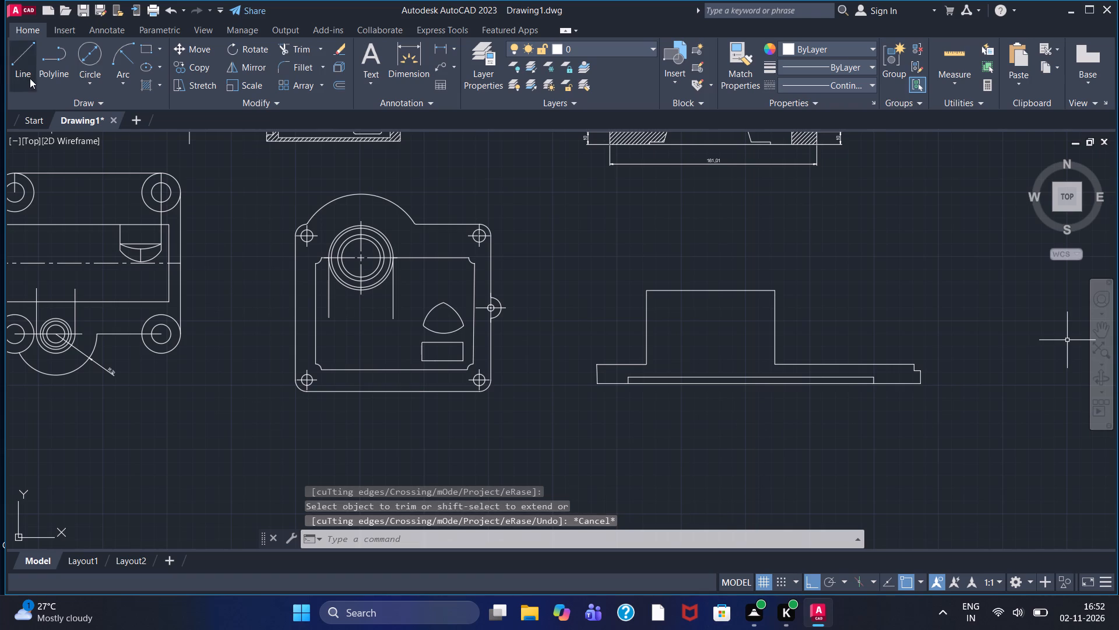
{"action": "left_click_drag", "start_coordinate": [30, 78], "coordinate": [41, 86]}
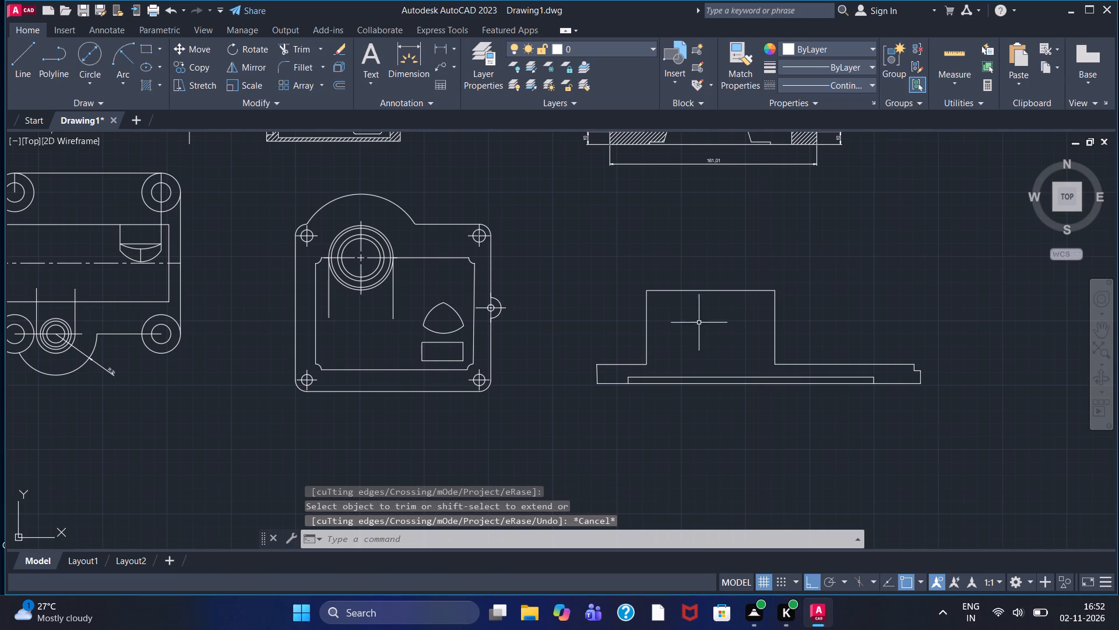
{"action": "left_click", "coordinate": [16, 58]}
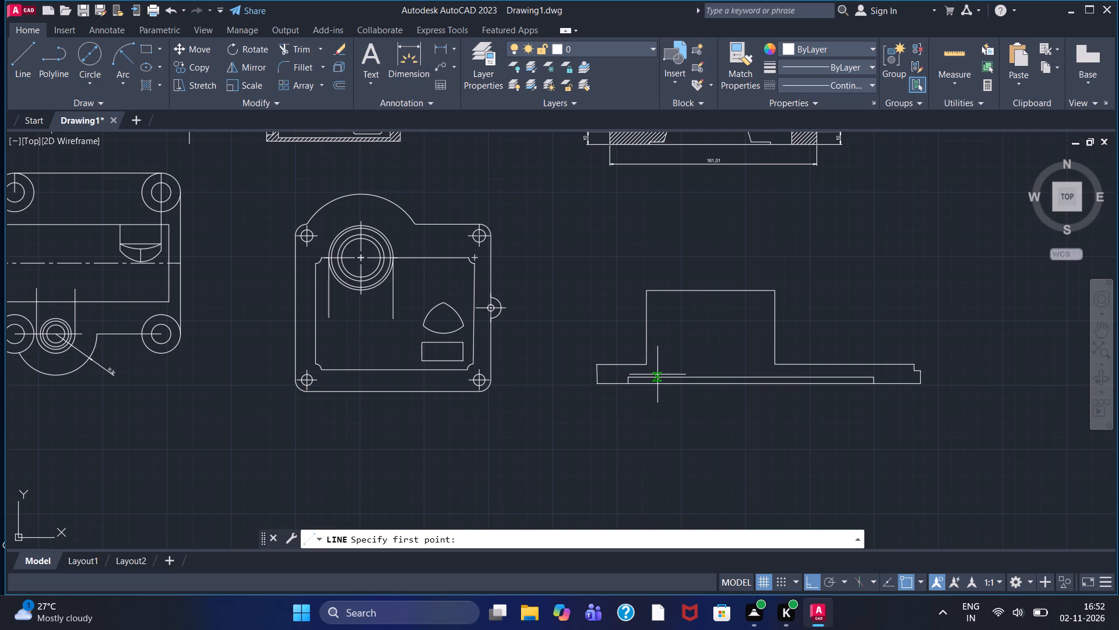
{"action": "left_click_drag", "start_coordinate": [659, 374], "coordinate": [660, 369]}
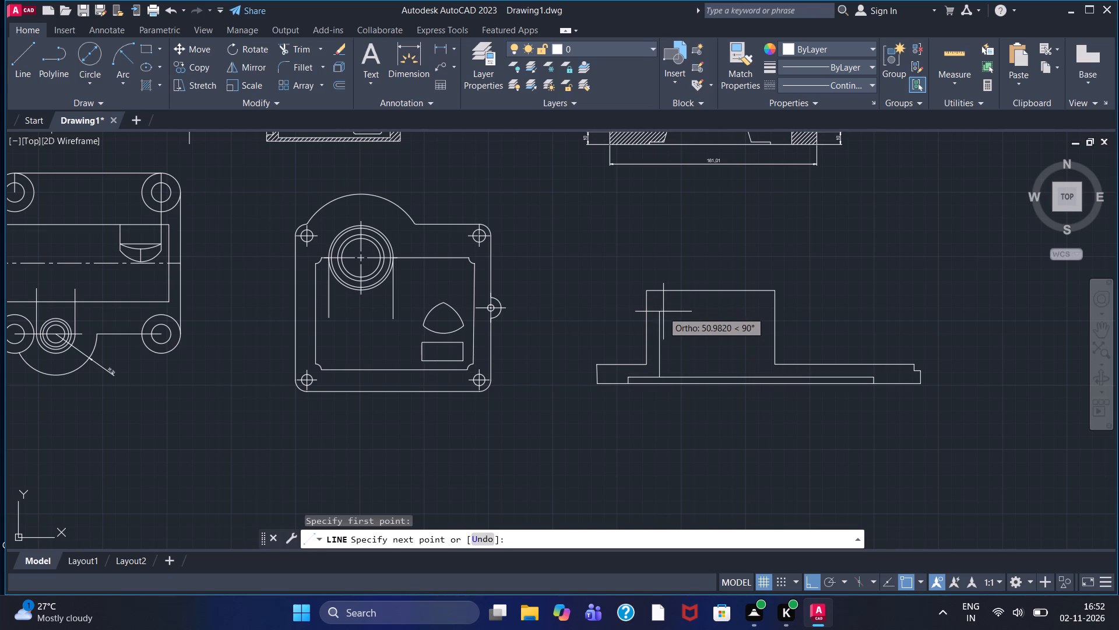
{"action": "left_click", "coordinate": [663, 311]}
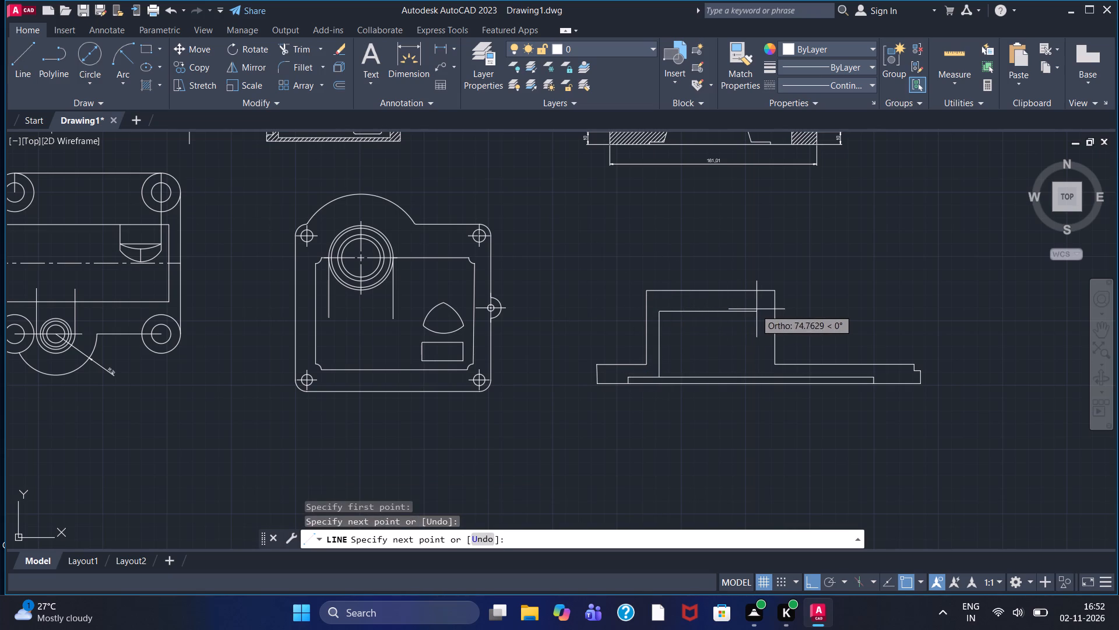
{"action": "double_click", "coordinate": [758, 309]}
{"action": "scroll", "coordinate": [754, 374], "scroll_direction": "up", "scroll_amount": 2}
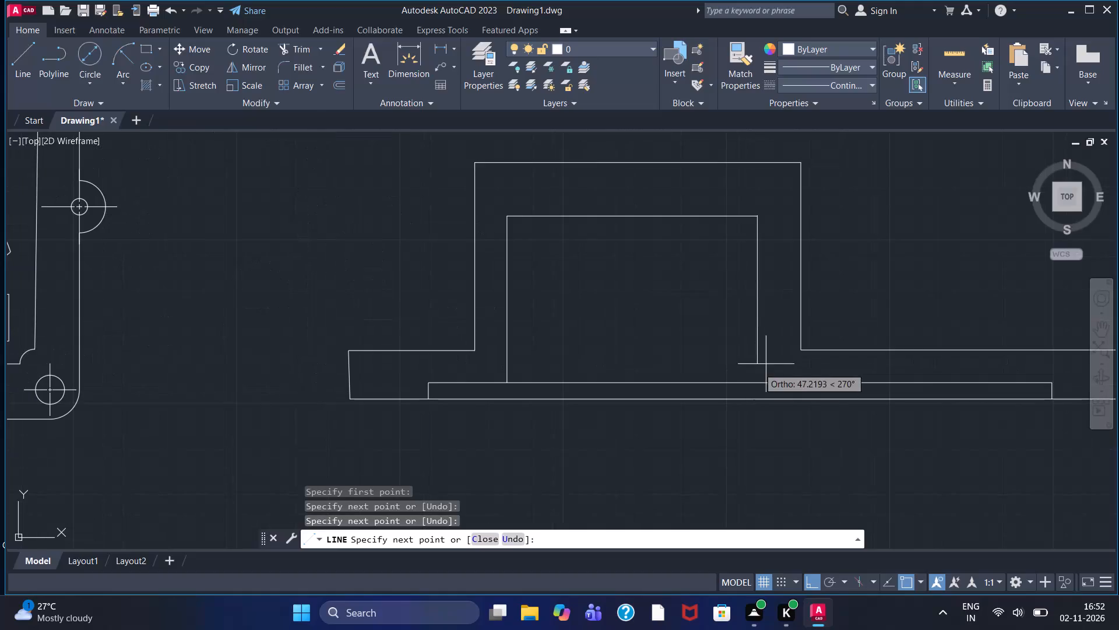
{"action": "scroll", "coordinate": [761, 384], "scroll_direction": "up", "scroll_amount": 3}
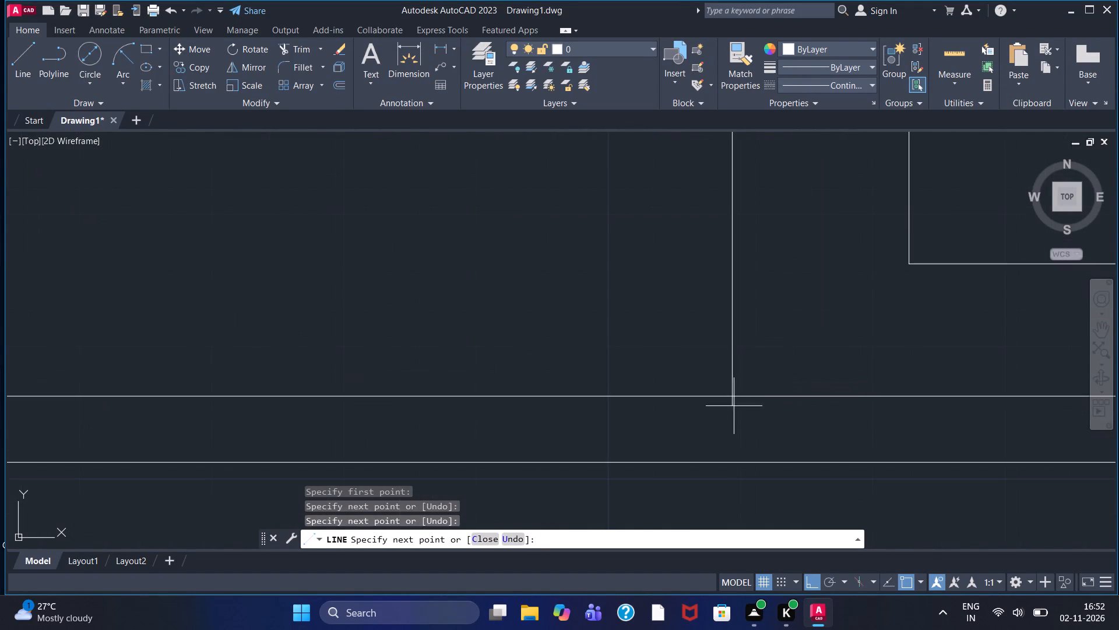
{"action": "left_click", "coordinate": [734, 419]}
{"action": "right_click", "coordinate": [734, 419]}
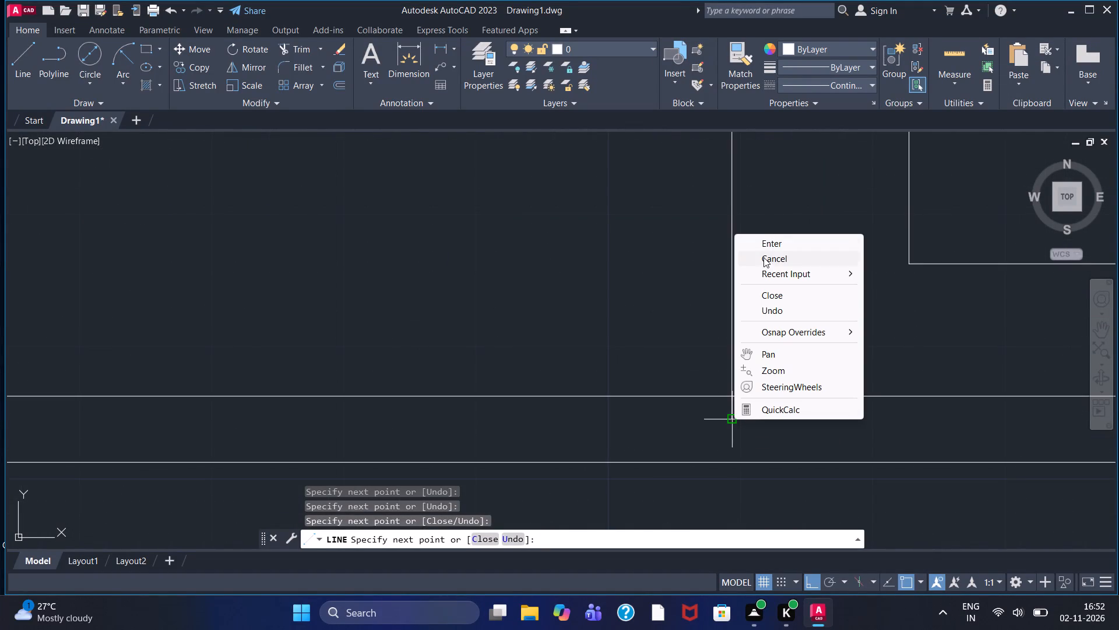
{"action": "left_click", "coordinate": [765, 243]}
Trim the end of the cavity's vertical line that projects below the recess's top line.
{"action": "left_click", "coordinate": [294, 48]}
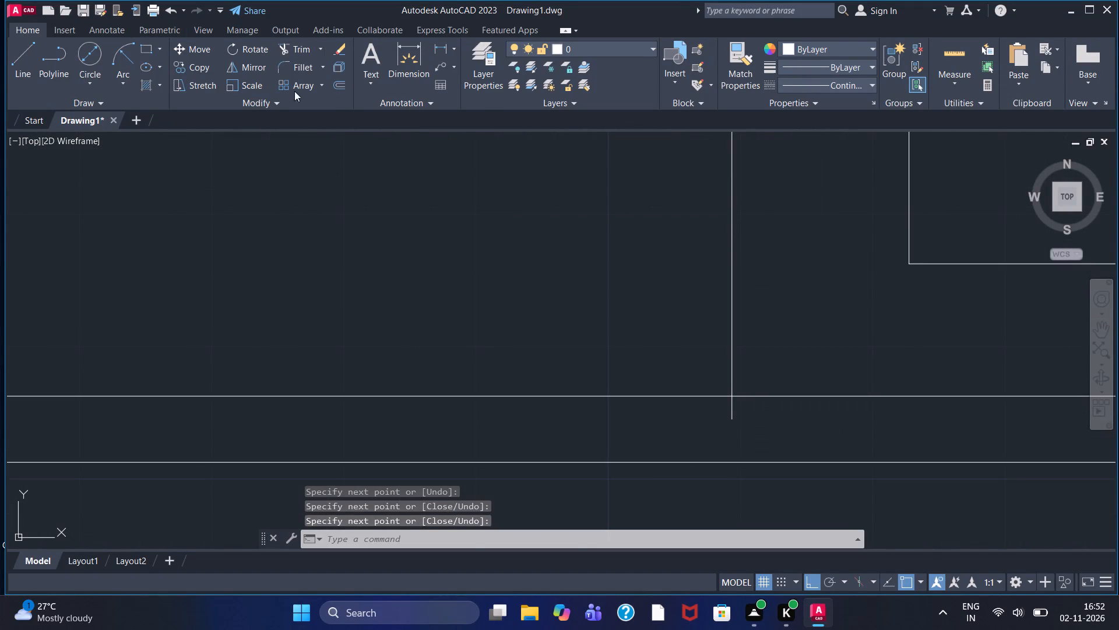
{"action": "left_click", "coordinate": [730, 411]}
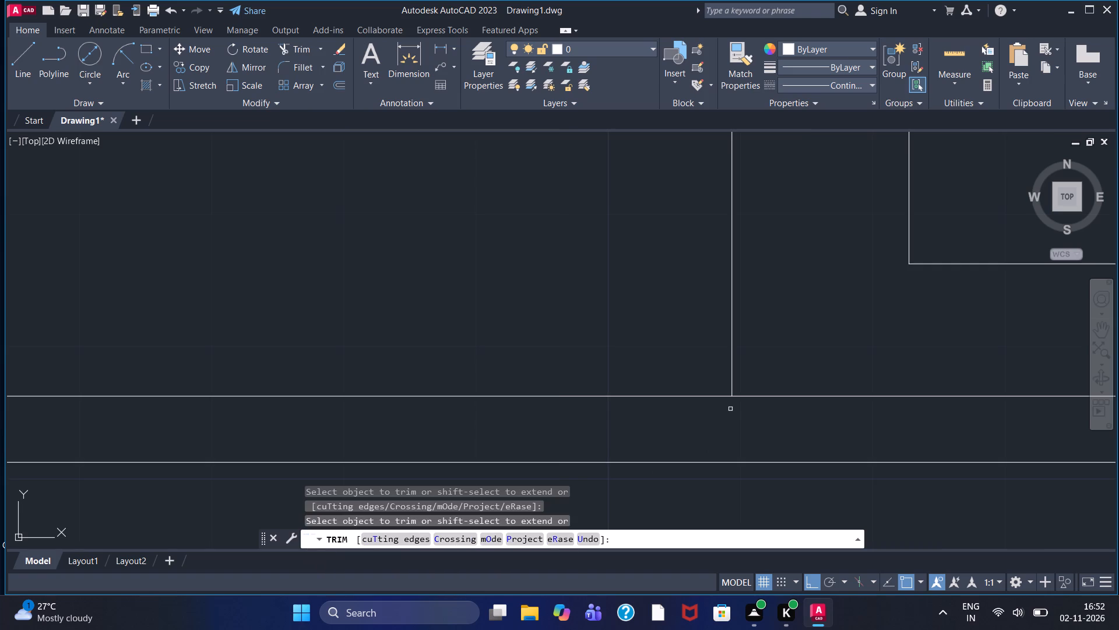
{"action": "scroll", "coordinate": [730, 408], "scroll_direction": "down", "scroll_amount": 3}
{"action": "key", "text": "Escape"}
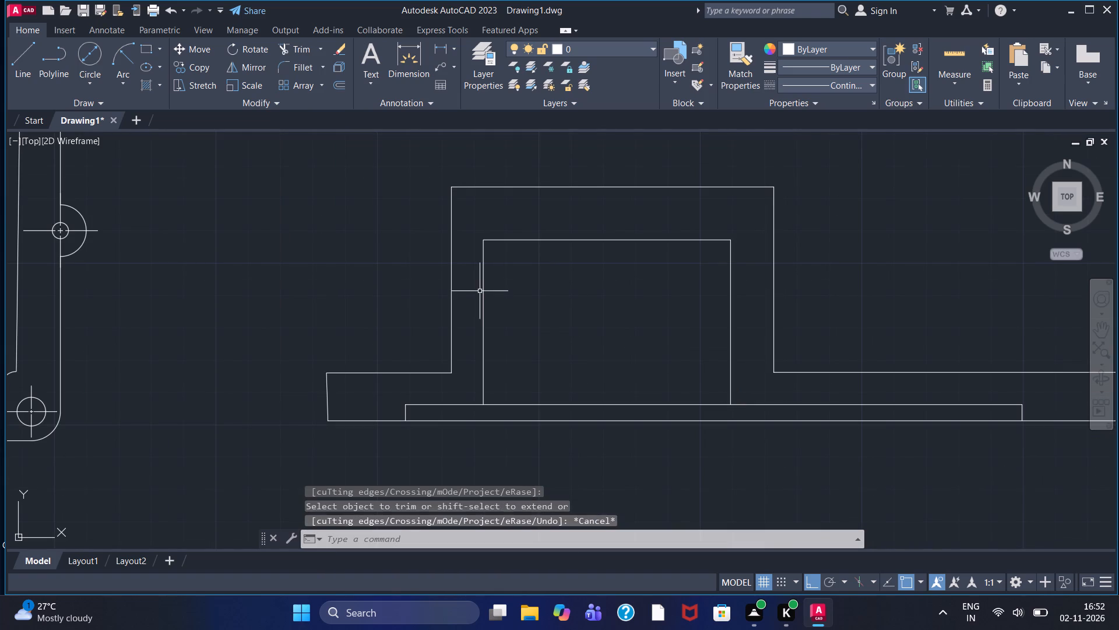
{"action": "key", "text": "Escape"}
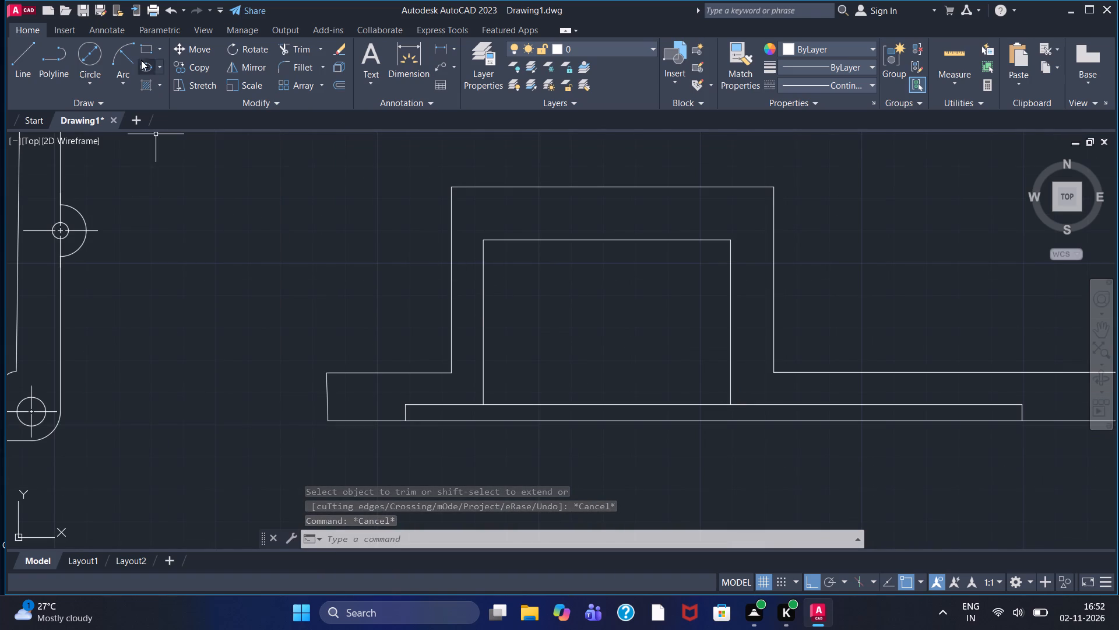
Hatch the profile's solid section around the cavity and base recess with the current diagonal-line pattern.
{"action": "double_click", "coordinate": [144, 82]}
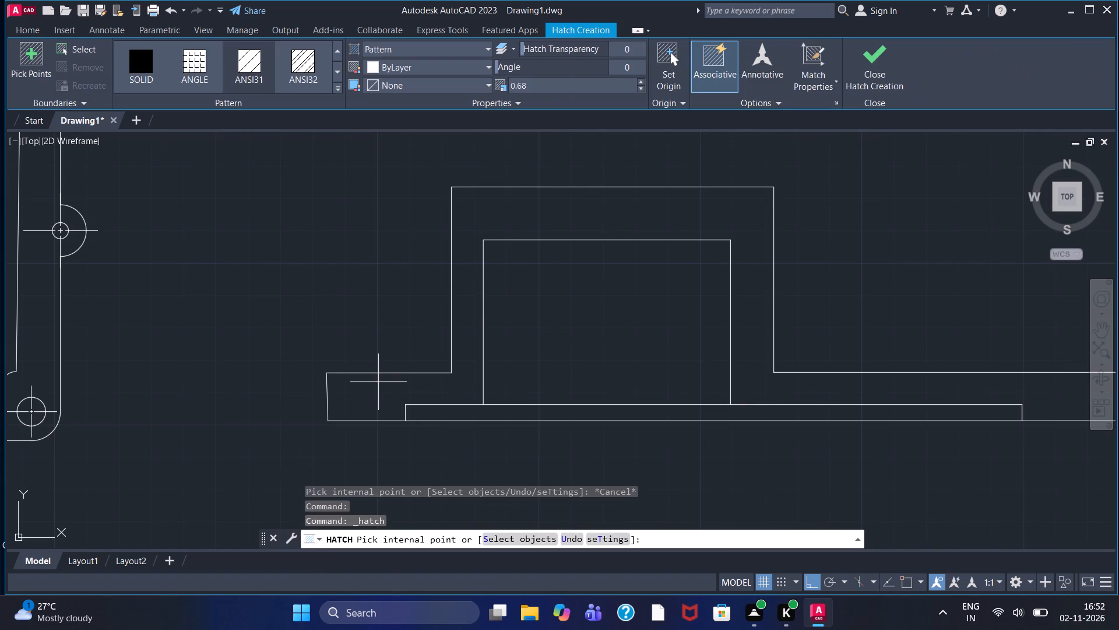
{"action": "left_click", "coordinate": [387, 387]}
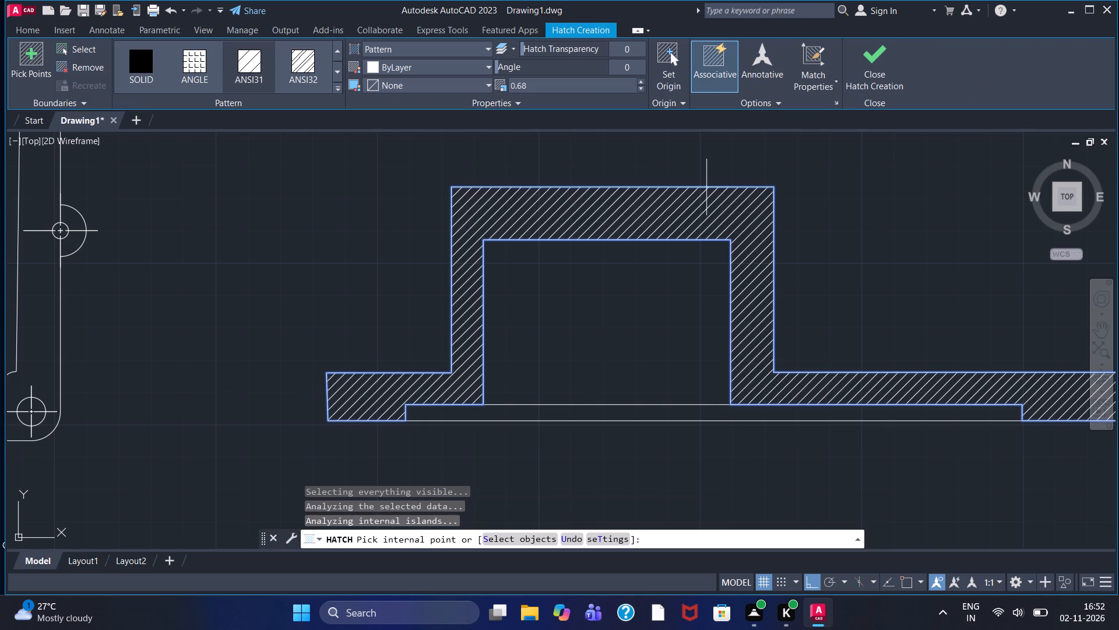
{"action": "left_click", "coordinate": [892, 68]}
Add linear dimensions for the base's overall length below the profile and for the base's thickness beside its unstepped end.
{"action": "scroll", "coordinate": [885, 92], "scroll_direction": "down", "scroll_amount": 1}
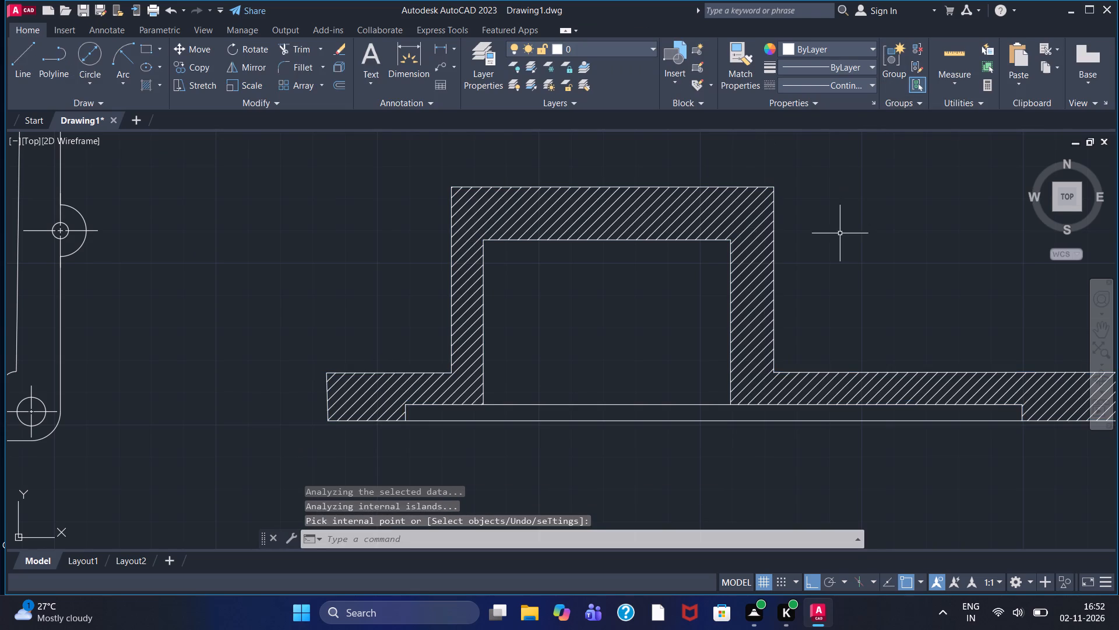
{"action": "scroll", "coordinate": [840, 233], "scroll_direction": "down", "scroll_amount": 1}
{"action": "middle_click_drag", "start_coordinate": [849, 246], "coordinate": [762, 198]}
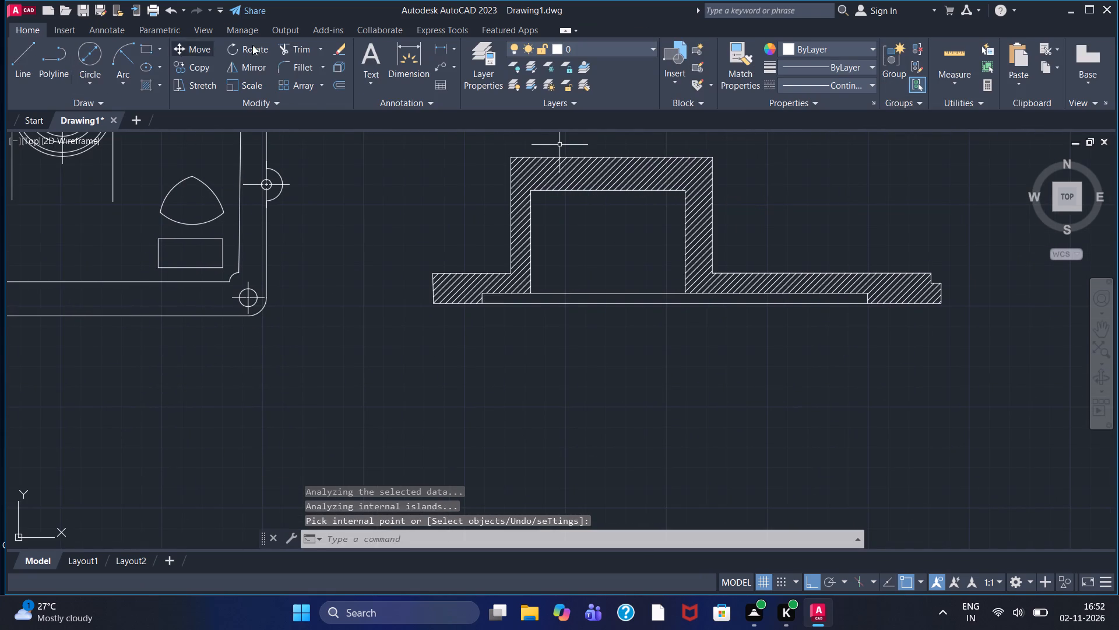
{"action": "left_click", "coordinate": [438, 45]}
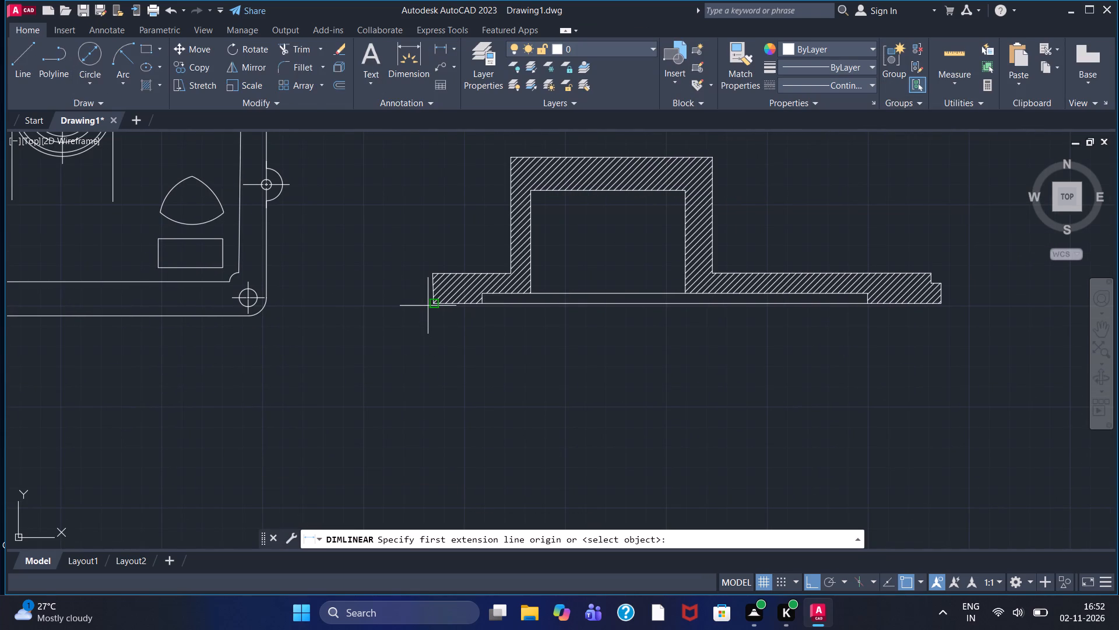
{"action": "left_click", "coordinate": [432, 304]}
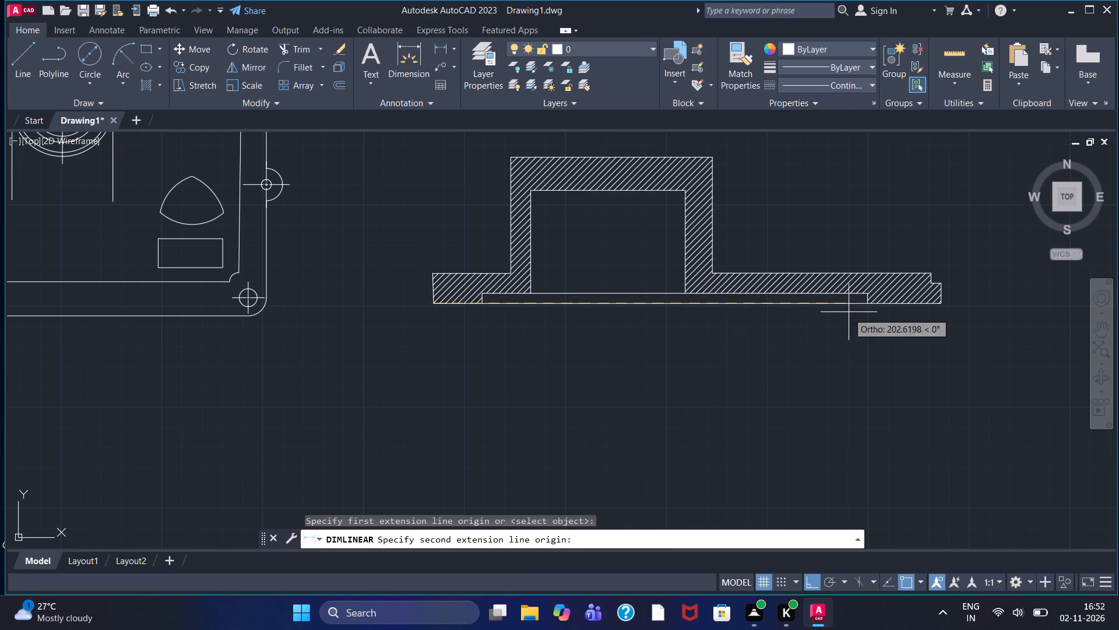
{"action": "left_click", "coordinate": [941, 304]}
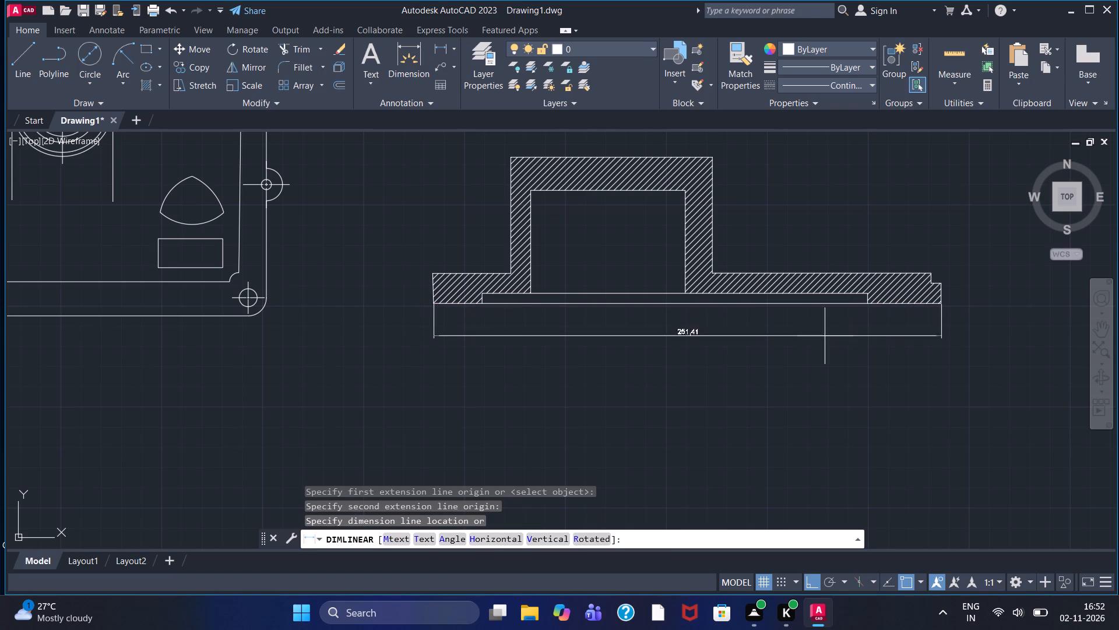
{"action": "left_click", "coordinate": [764, 341]}
{"action": "left_click", "coordinate": [439, 45]}
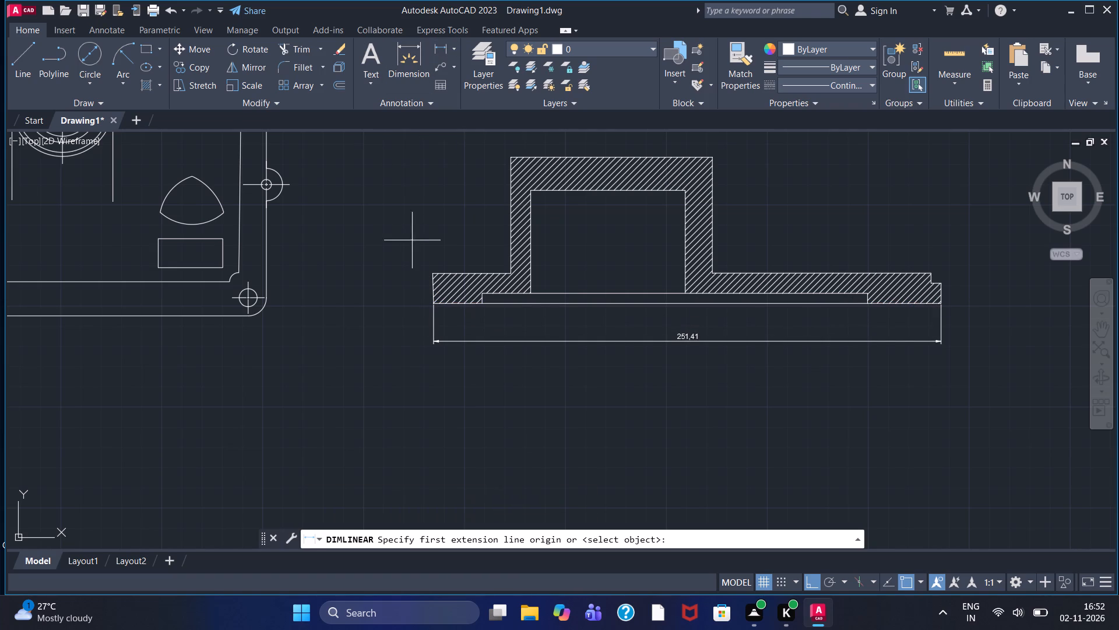
{"action": "left_click", "coordinate": [432, 272]}
{"action": "left_click_drag", "start_coordinate": [432, 303], "coordinate": [427, 295]}
{"action": "left_click", "coordinate": [404, 281]}
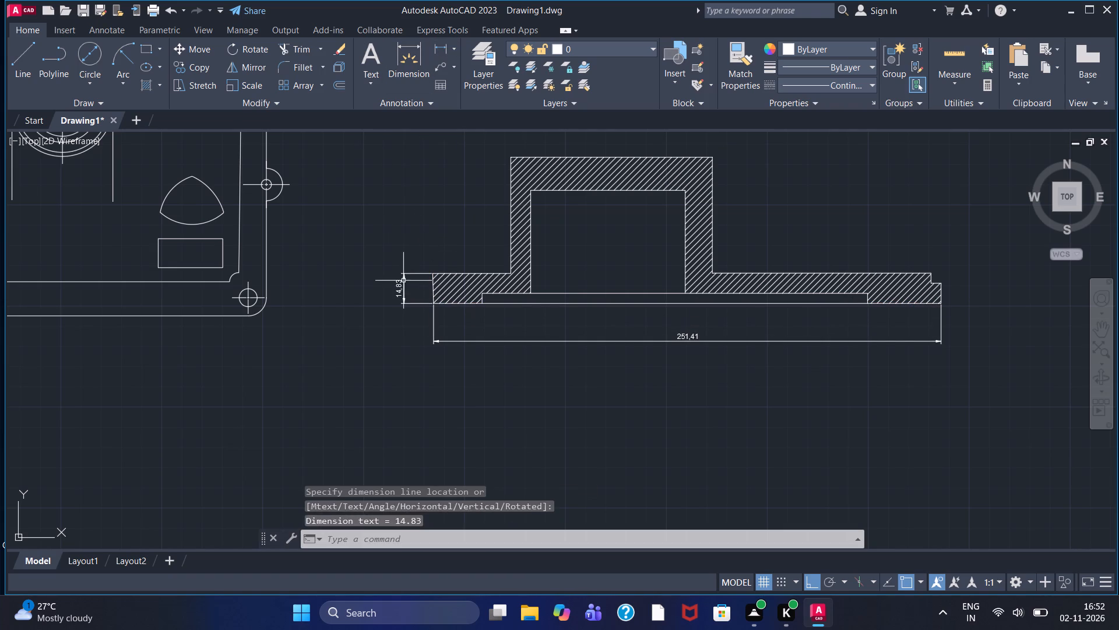
Add linear dimensions for the raised block's width above it and for its height along its side nearest the unstepped end.
{"action": "left_click", "coordinate": [441, 49]}
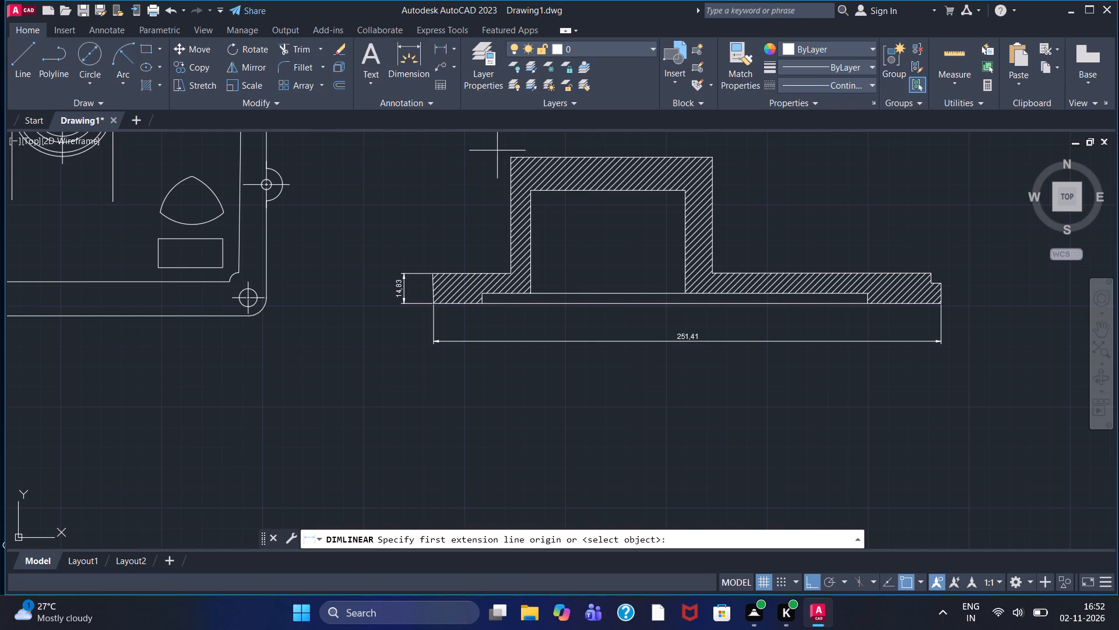
{"action": "left_click", "coordinate": [511, 157]}
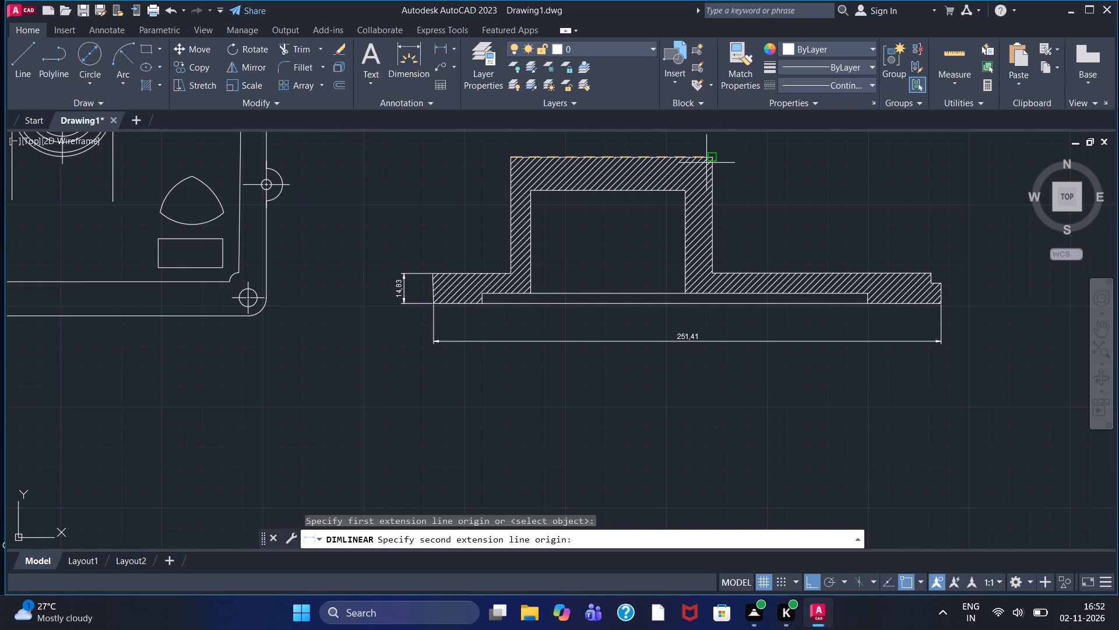
{"action": "left_click", "coordinate": [710, 158]}
{"action": "middle_click_drag", "start_coordinate": [695, 145], "coordinate": [685, 232]}
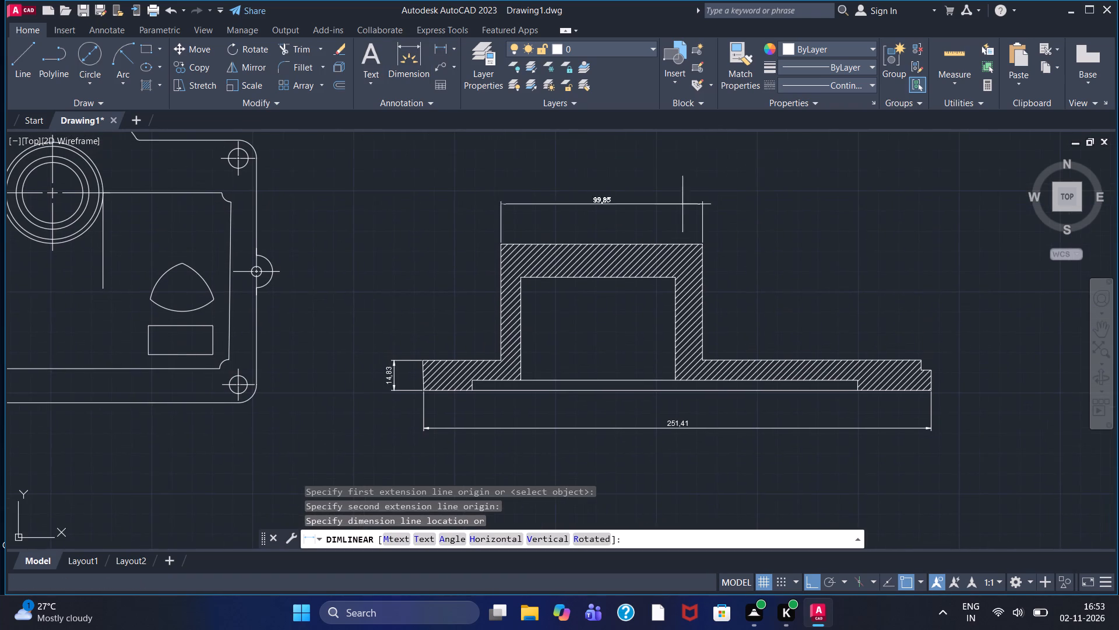
{"action": "left_click", "coordinate": [677, 183]}
{"action": "left_click", "coordinate": [441, 41]}
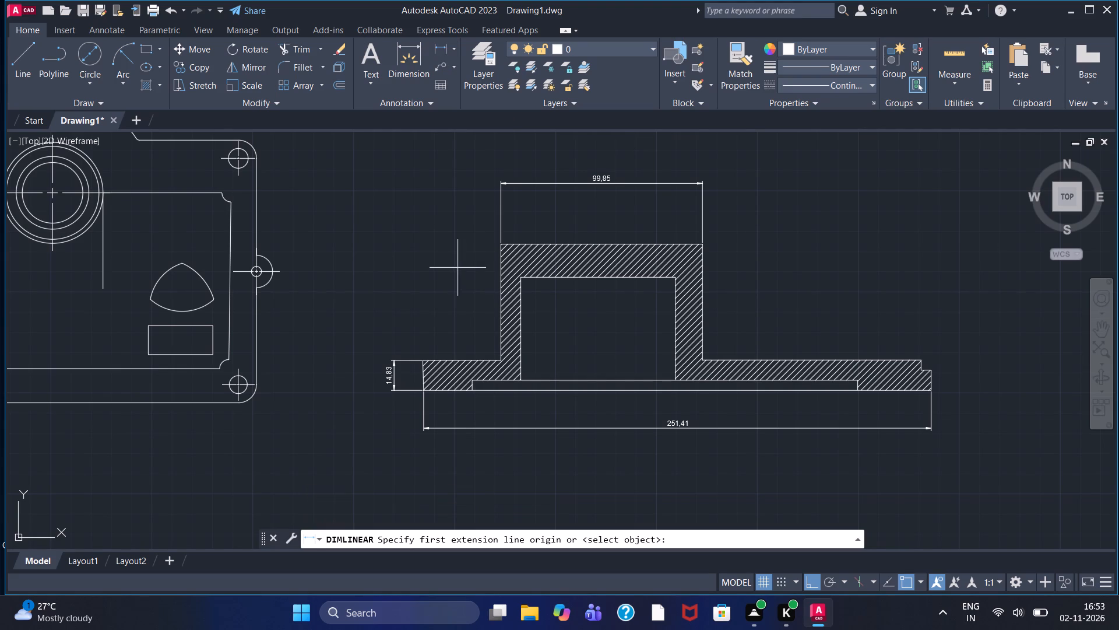
{"action": "left_click", "coordinate": [498, 243]}
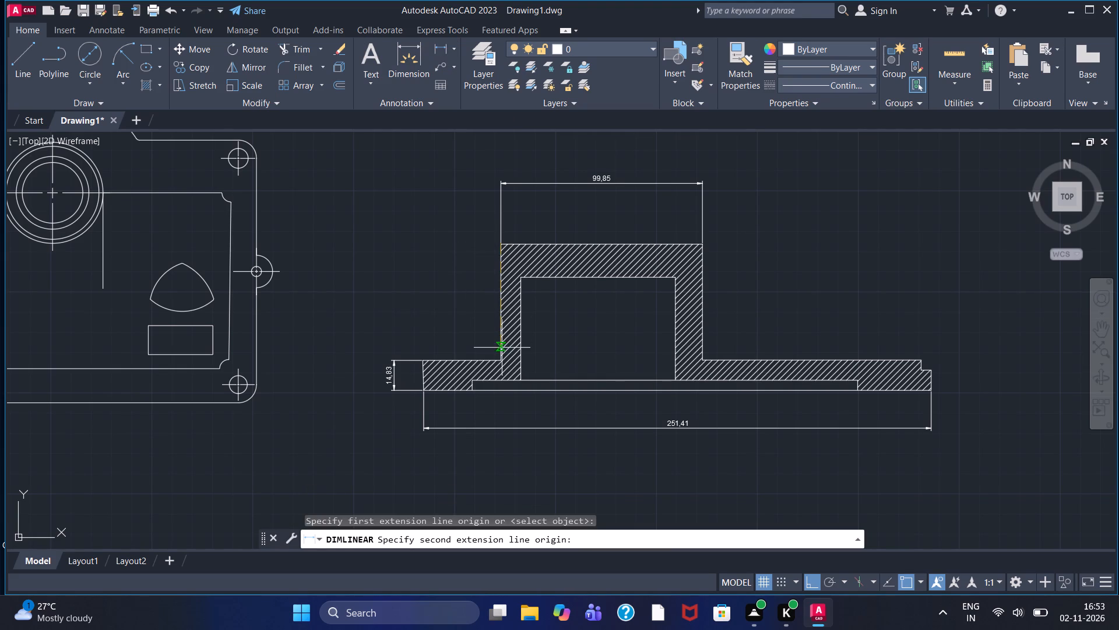
{"action": "triple_click", "coordinate": [502, 358]}
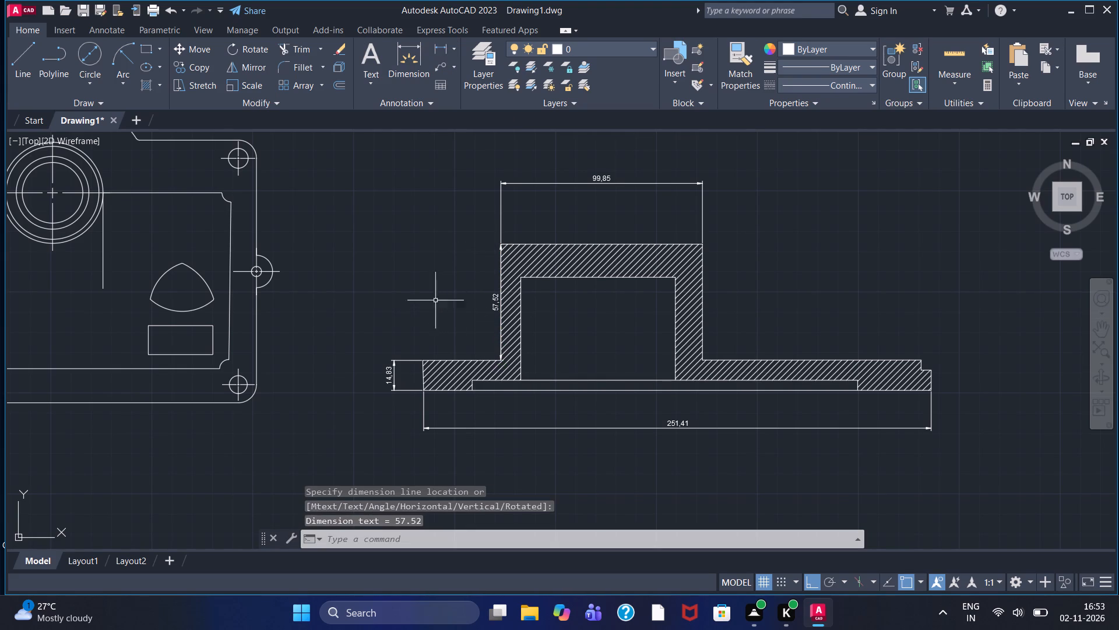
Dimension the short and long base-top ledges on either side of the block, placing both dimensions above the profile near the block's width dimension.
{"action": "left_click", "coordinate": [441, 45]}
{"action": "left_click", "coordinate": [502, 362]}
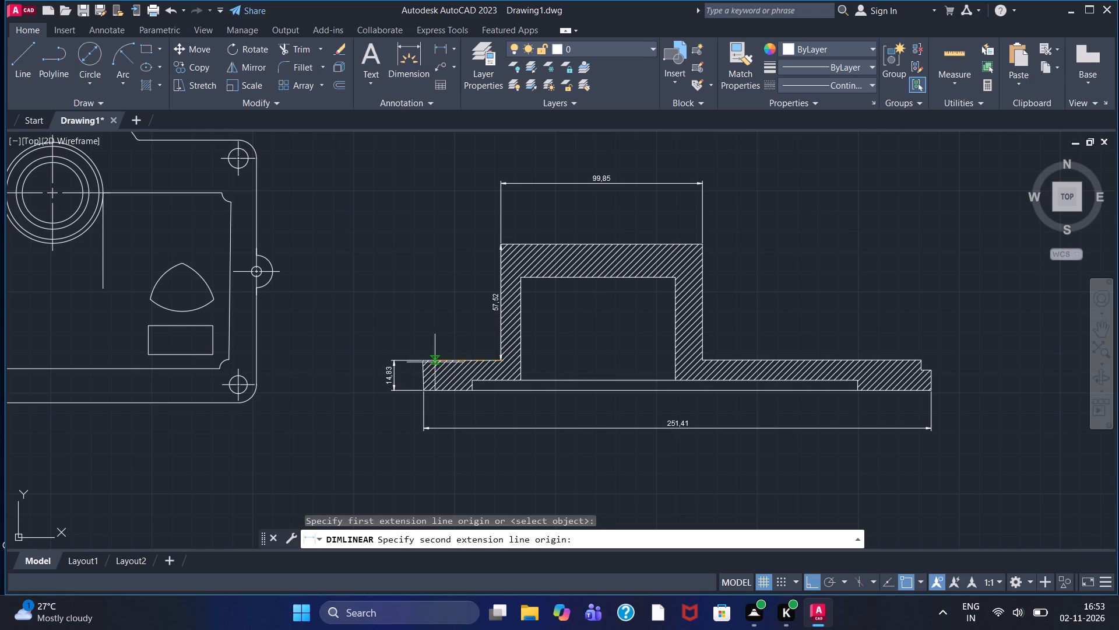
{"action": "left_click_drag", "start_coordinate": [424, 362], "coordinate": [421, 356]}
{"action": "left_click", "coordinate": [395, 188]}
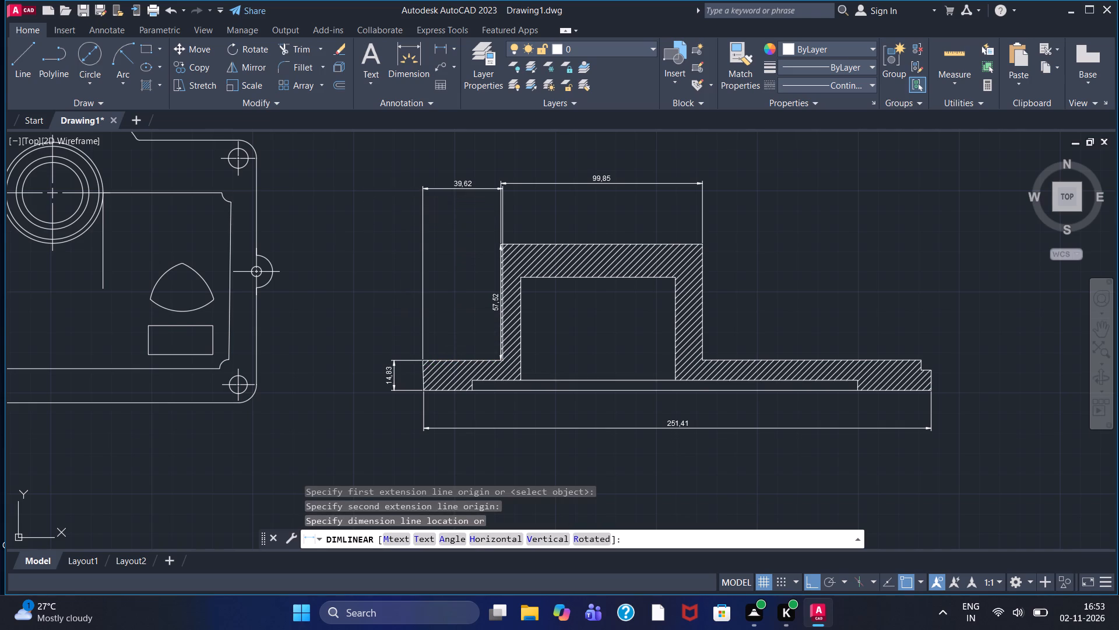
{"action": "left_click", "coordinate": [448, 46]}
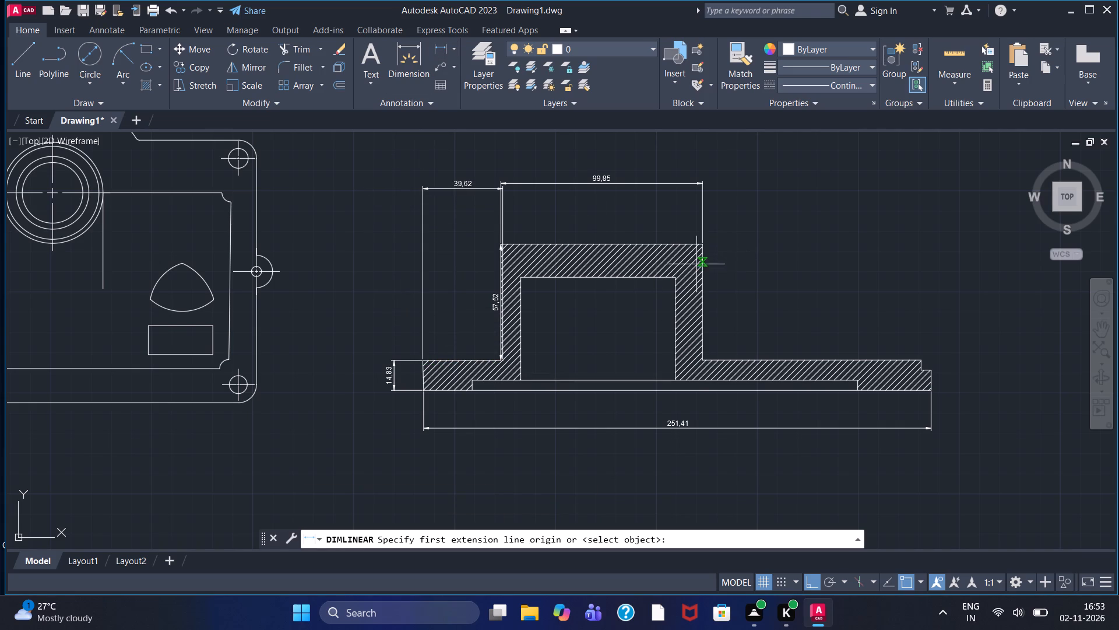
{"action": "left_click", "coordinate": [705, 363]}
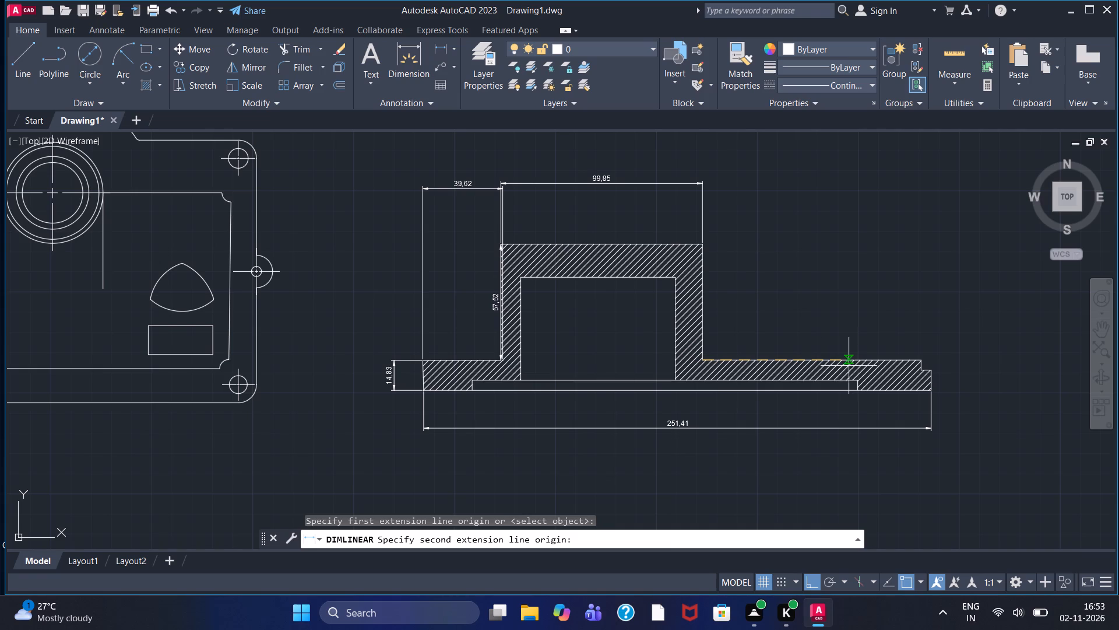
{"action": "left_click", "coordinate": [920, 359]}
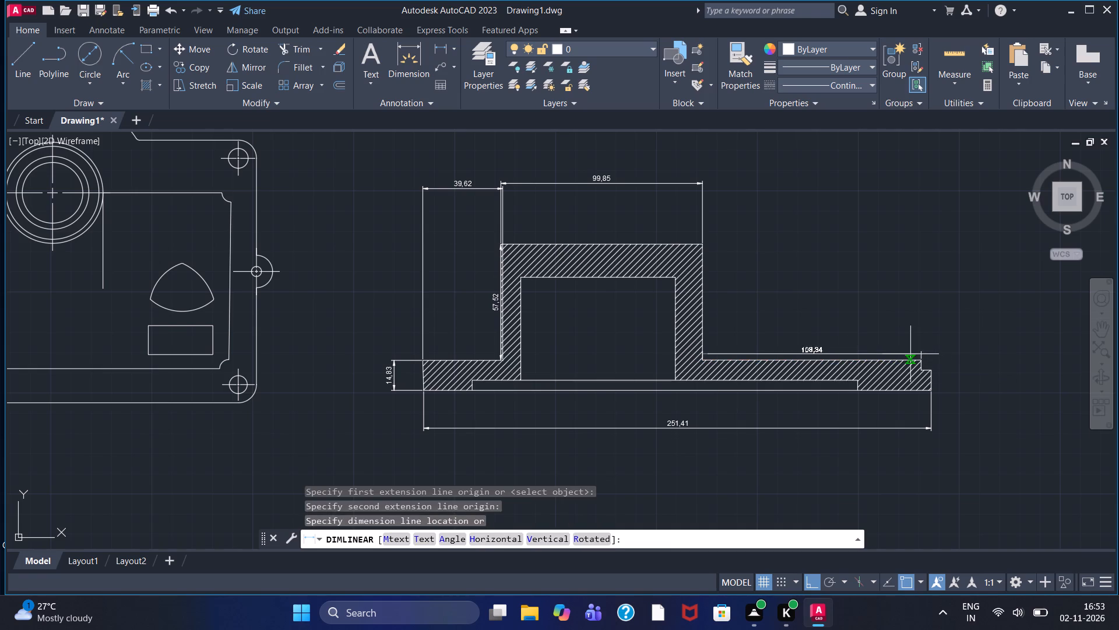
{"action": "left_click", "coordinate": [843, 184]}
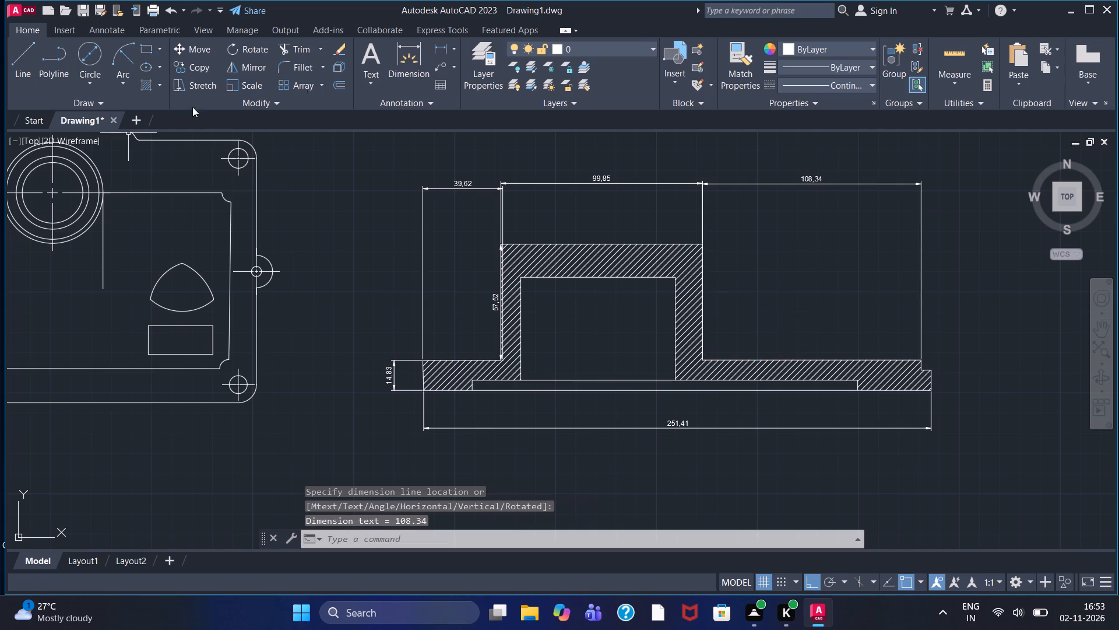
Add a linear dimension for the small end step's width, placing it above the profile in line with the other top dimensions.
{"action": "left_click", "coordinate": [444, 48]}
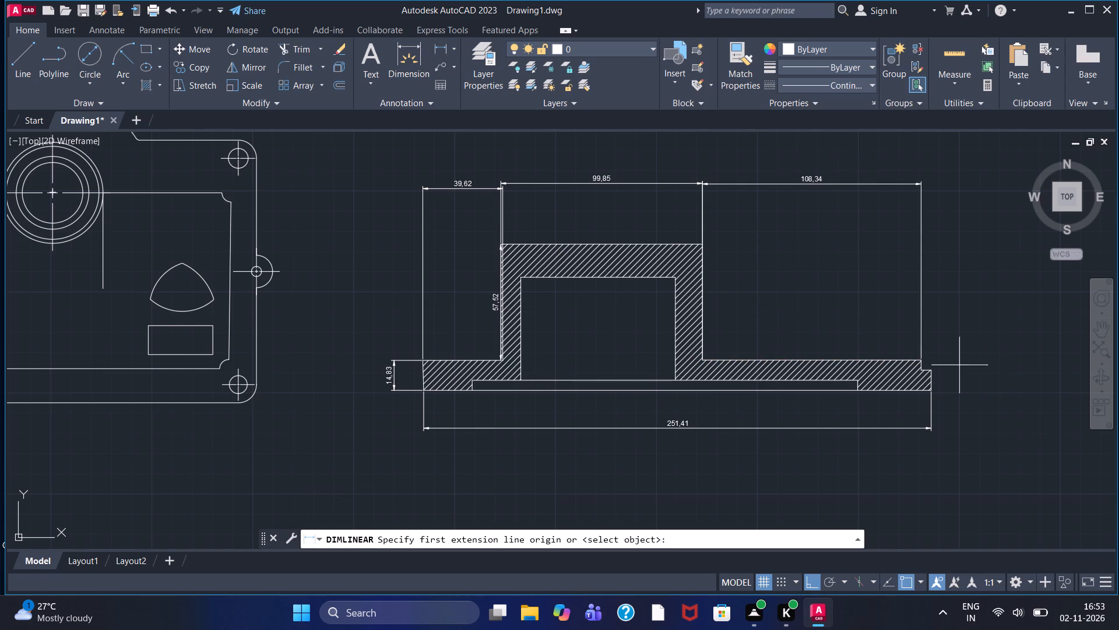
{"action": "scroll", "coordinate": [910, 364], "scroll_direction": "up", "scroll_amount": 2}
{"action": "left_click", "coordinate": [937, 381]}
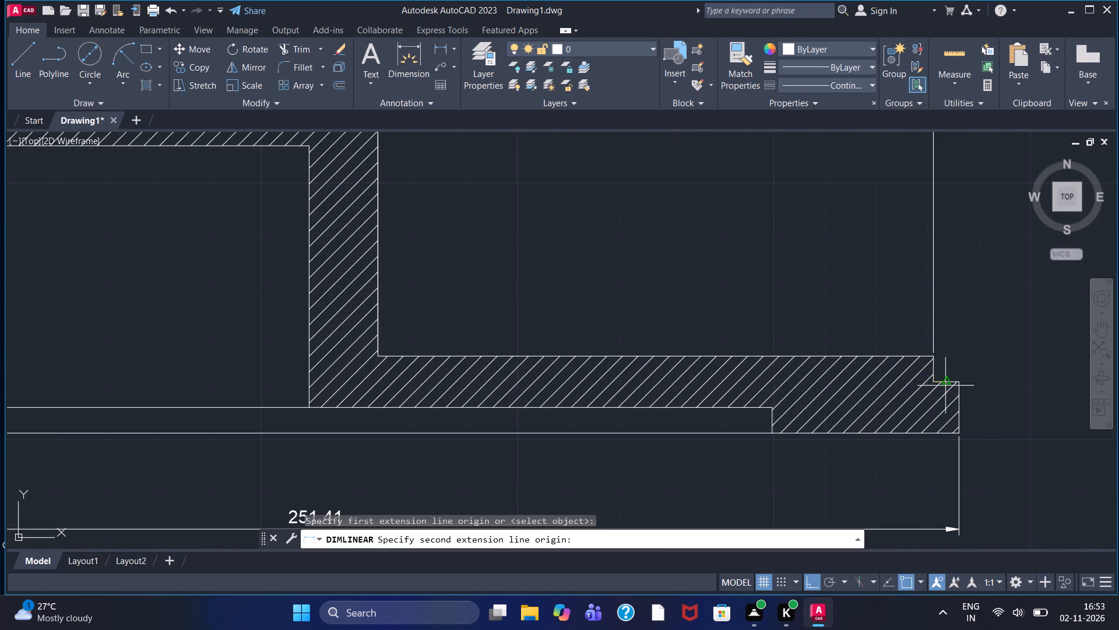
{"action": "left_click_drag", "start_coordinate": [958, 387], "coordinate": [960, 376]}
{"action": "middle_click_drag", "start_coordinate": [943, 237], "coordinate": [879, 442]}
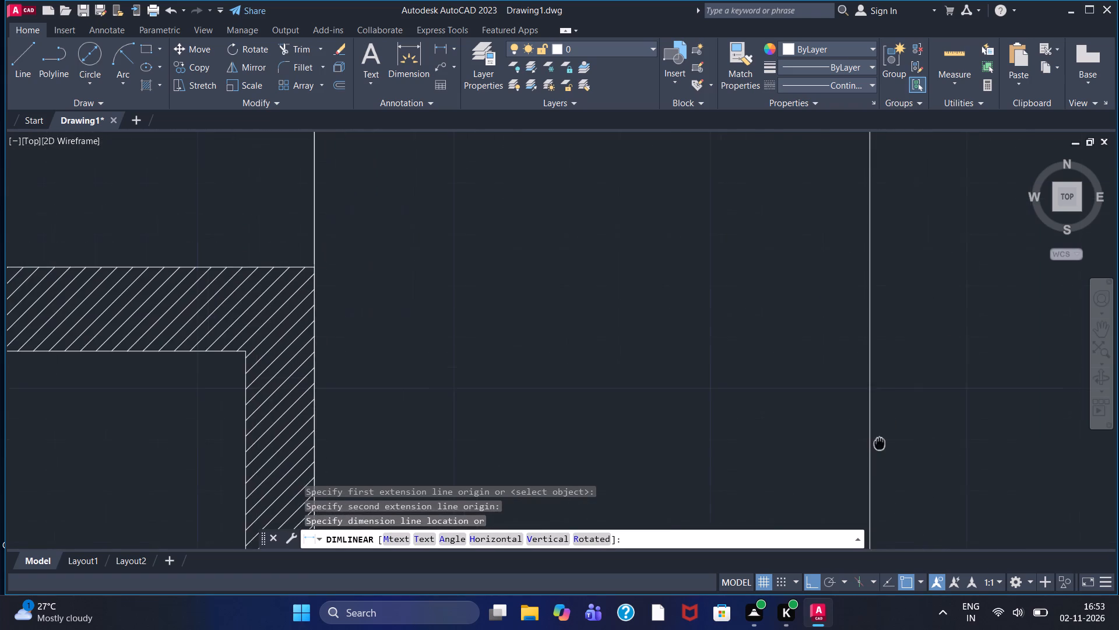
{"action": "middle_click_drag", "start_coordinate": [879, 442], "coordinate": [878, 442]}
{"action": "scroll", "coordinate": [844, 287], "scroll_direction": "down", "scroll_amount": 2}
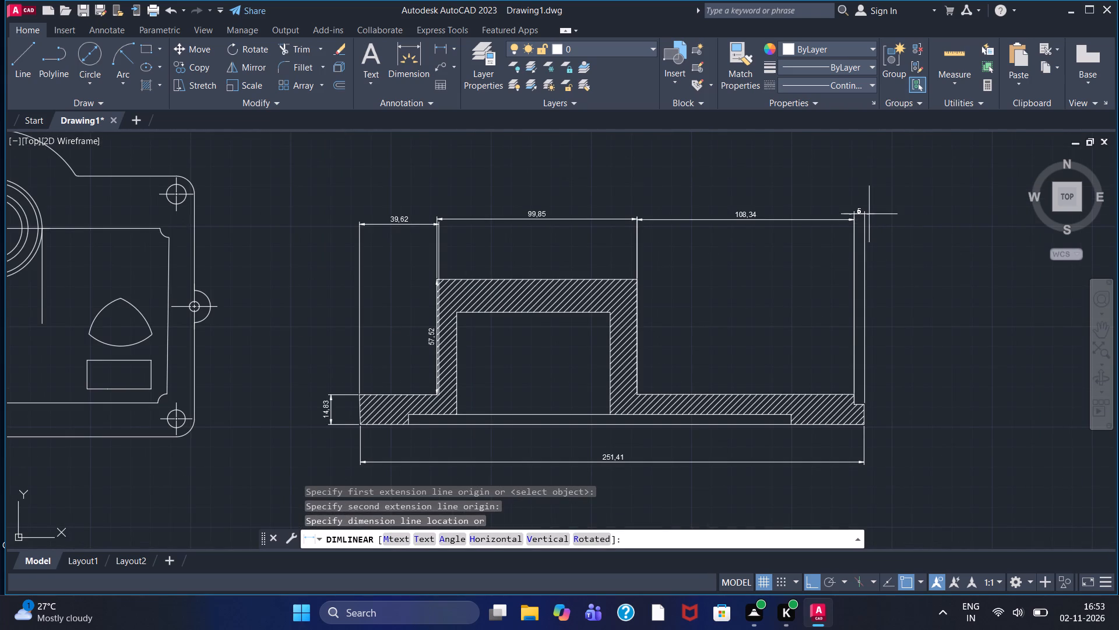
{"action": "left_click", "coordinate": [872, 219]}
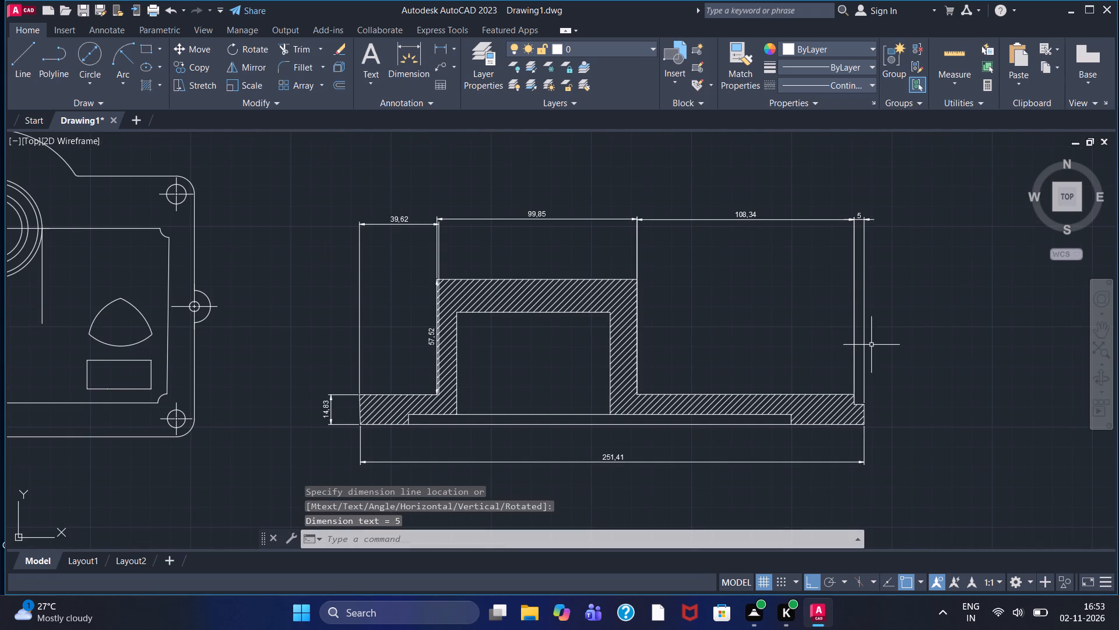
Add a horizontal linear dimension from the long ledge's outer top corner to the base's bottom corner at the stepped end, placed just below the base.
{"action": "left_click", "coordinate": [444, 45]}
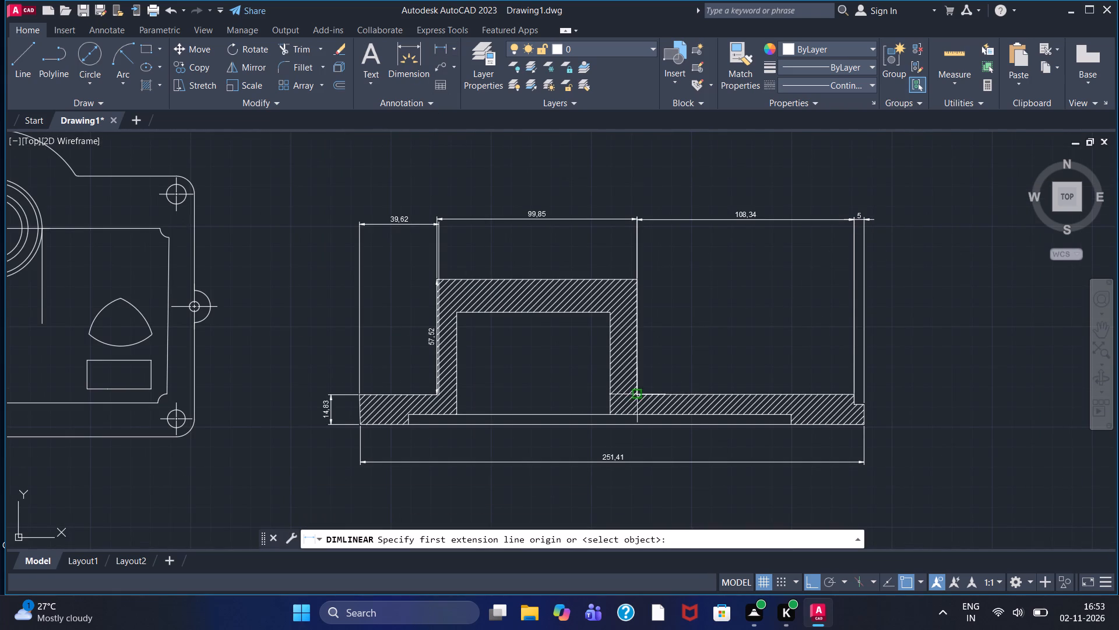
{"action": "middle_click_drag", "start_coordinate": [865, 418], "coordinate": [752, 341]}
{"action": "scroll", "coordinate": [730, 317], "scroll_direction": "up", "scroll_amount": 2}
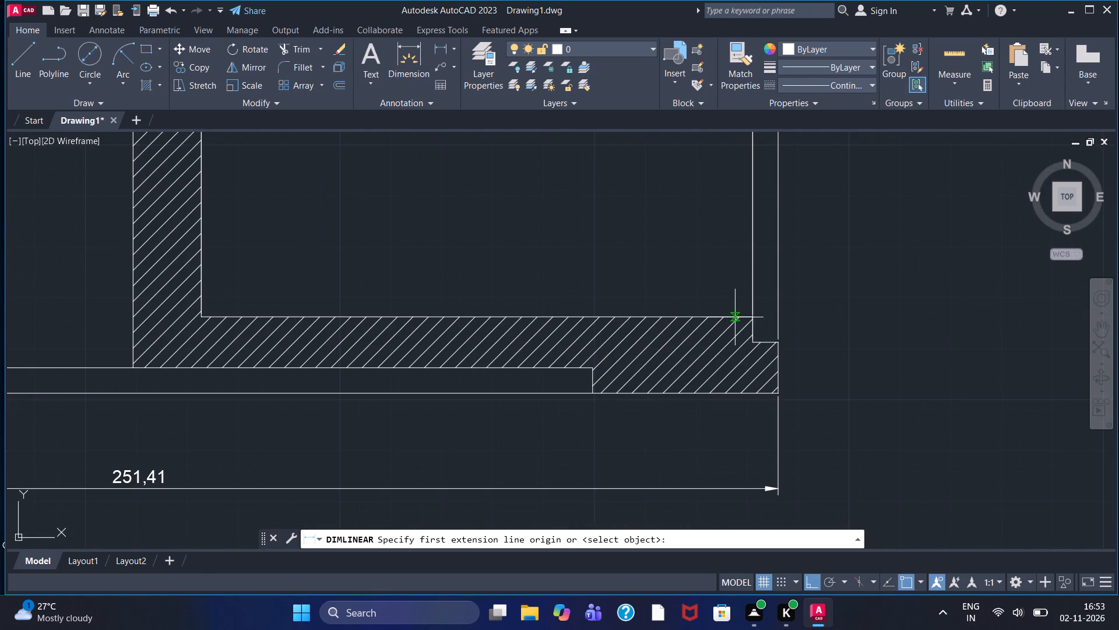
{"action": "left_click", "coordinate": [754, 315]}
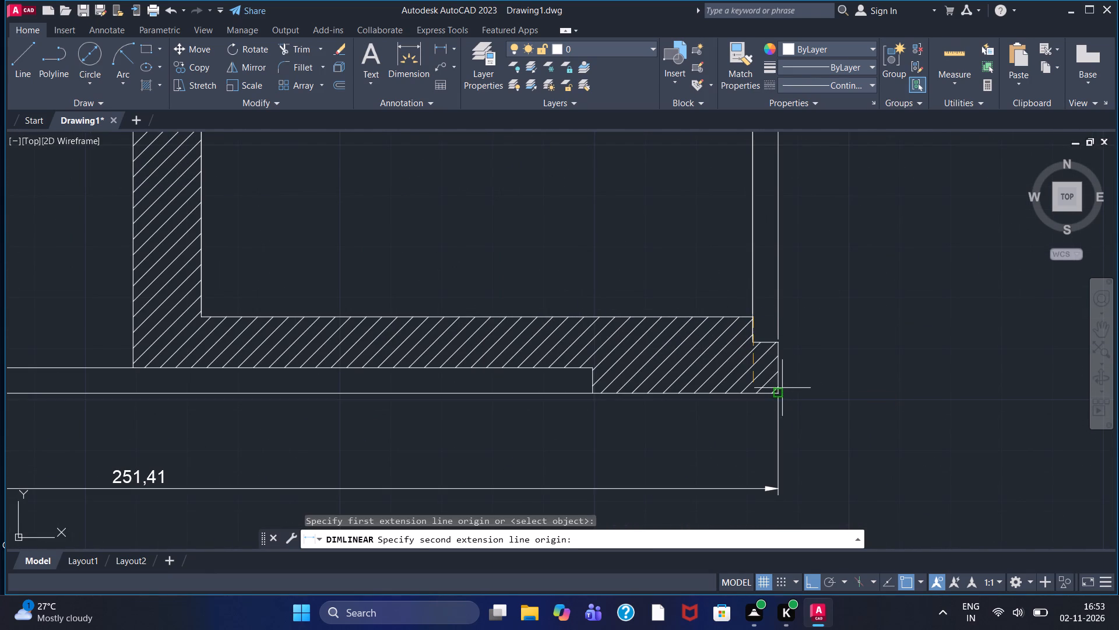
{"action": "left_click", "coordinate": [778, 389]}
{"action": "right_click", "coordinate": [778, 389]}
{"action": "left_click", "coordinate": [806, 417]}
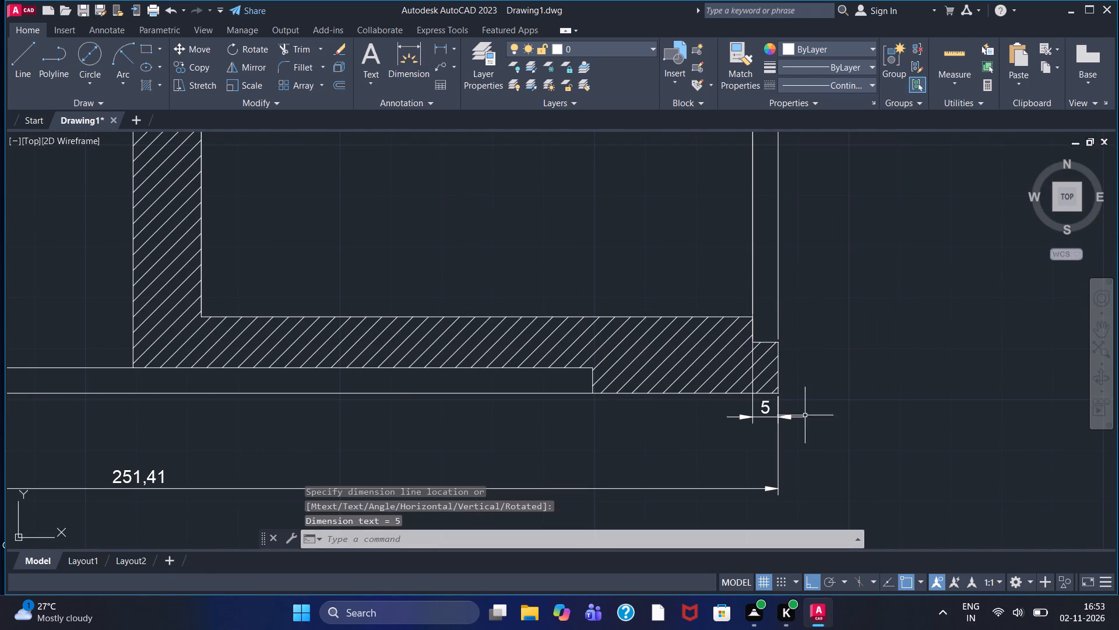
{"action": "key", "text": "Escape"}
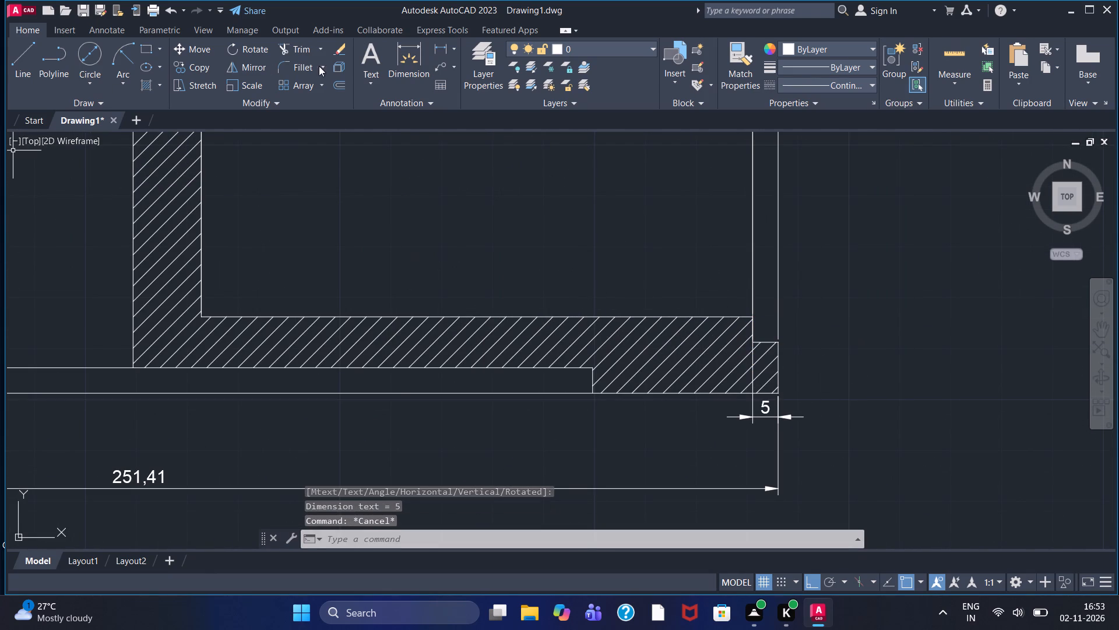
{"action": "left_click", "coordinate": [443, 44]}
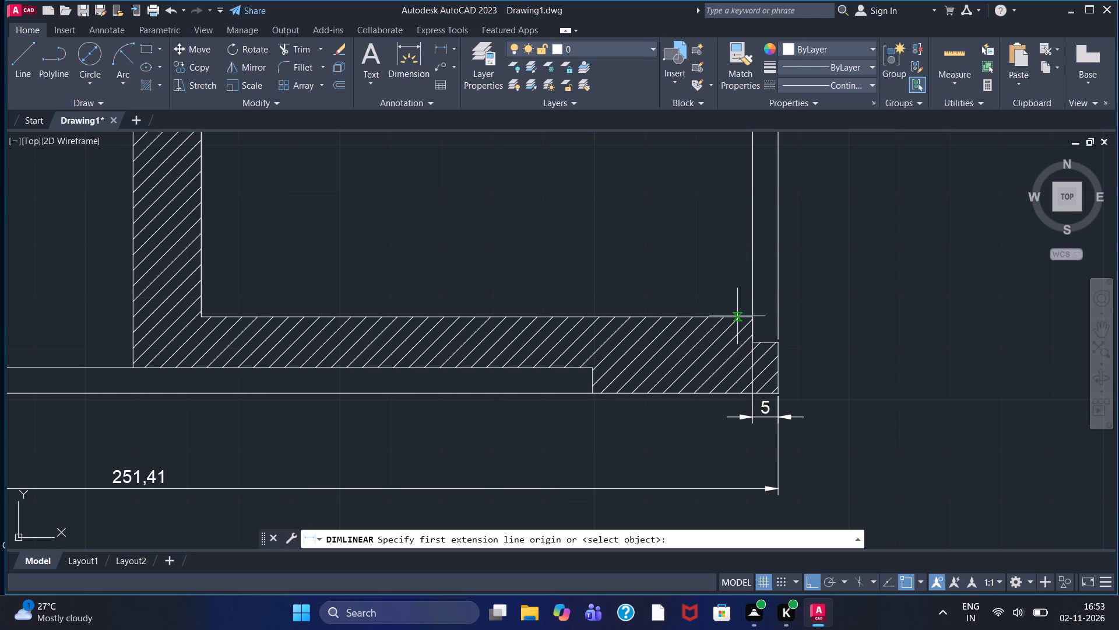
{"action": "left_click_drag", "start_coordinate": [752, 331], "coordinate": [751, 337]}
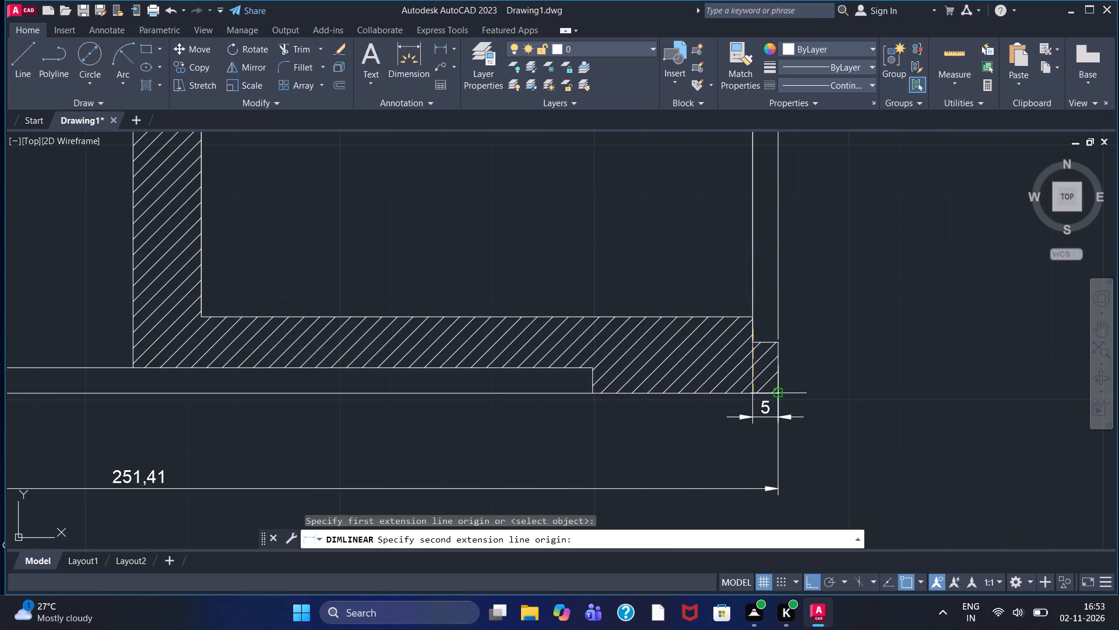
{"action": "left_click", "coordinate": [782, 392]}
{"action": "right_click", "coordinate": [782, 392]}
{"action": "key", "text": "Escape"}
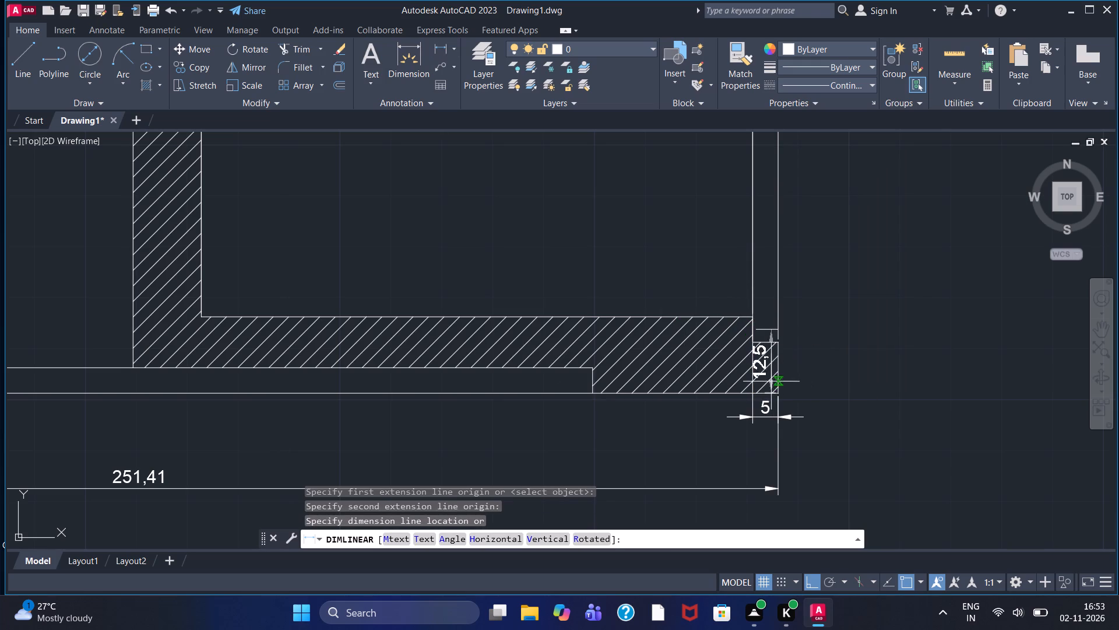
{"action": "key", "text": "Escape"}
Add a vertical linear dimension for the base's full thickness at its stepped end, placing it just outside that end.
{"action": "left_click_drag", "start_coordinate": [439, 47], "coordinate": [441, 52]}
{"action": "middle_click_drag", "start_coordinate": [526, 229], "coordinate": [186, 113]}
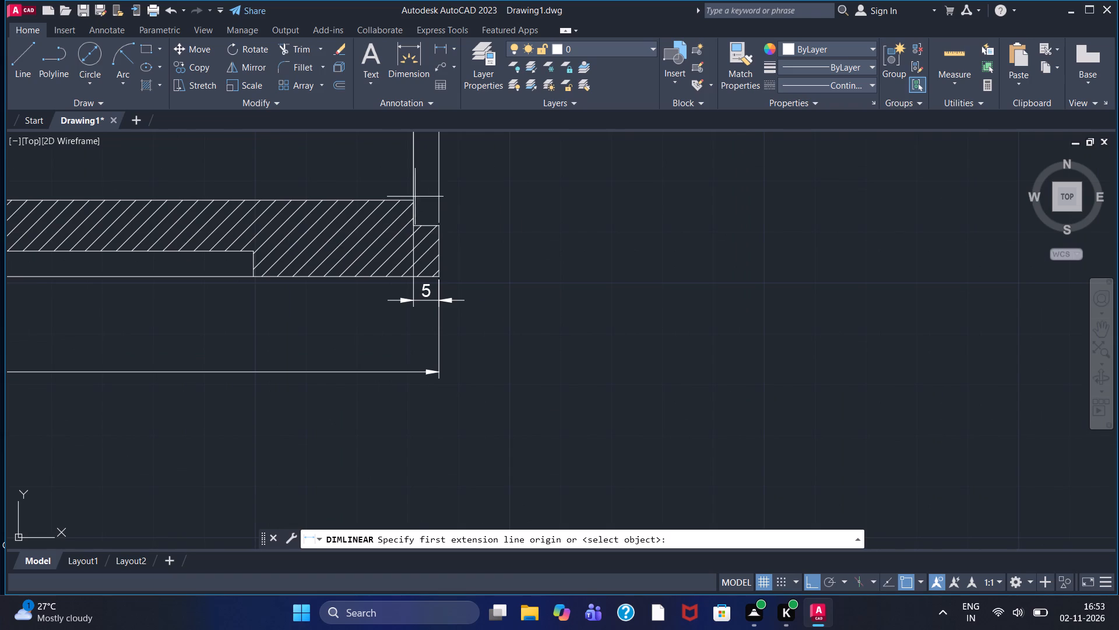
{"action": "left_click", "coordinate": [415, 196]}
{"action": "double_click", "coordinate": [441, 274]}
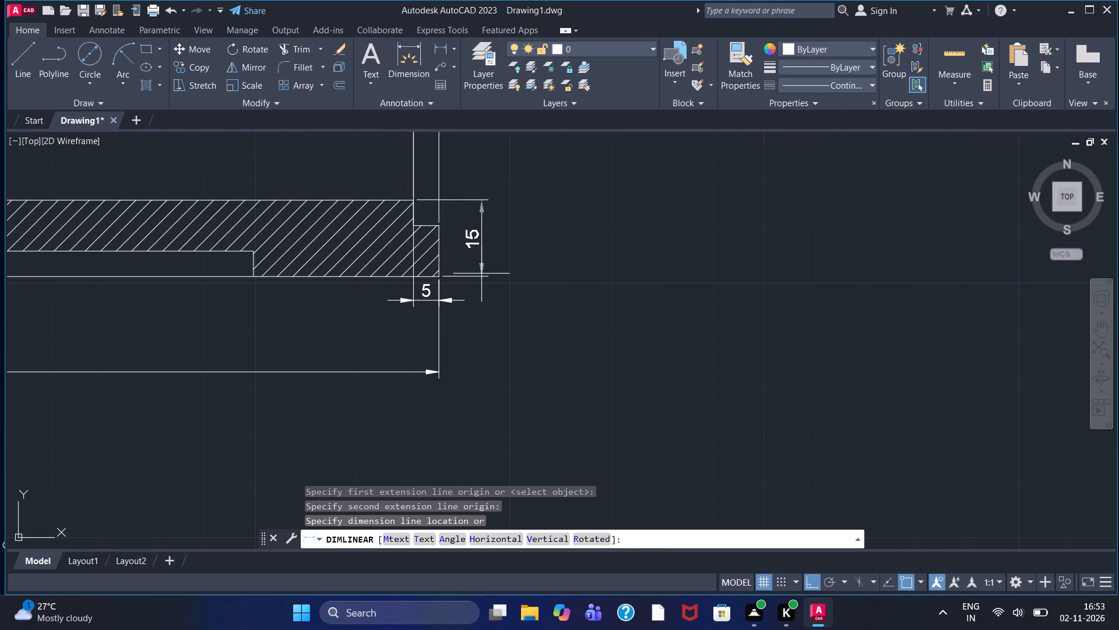
{"action": "left_click", "coordinate": [494, 271]}
Save the drawing in the Documents folder under the name CABINET - GEARBOX.dwg.
{"action": "scroll", "coordinate": [339, 206], "scroll_direction": "down", "scroll_amount": 2}
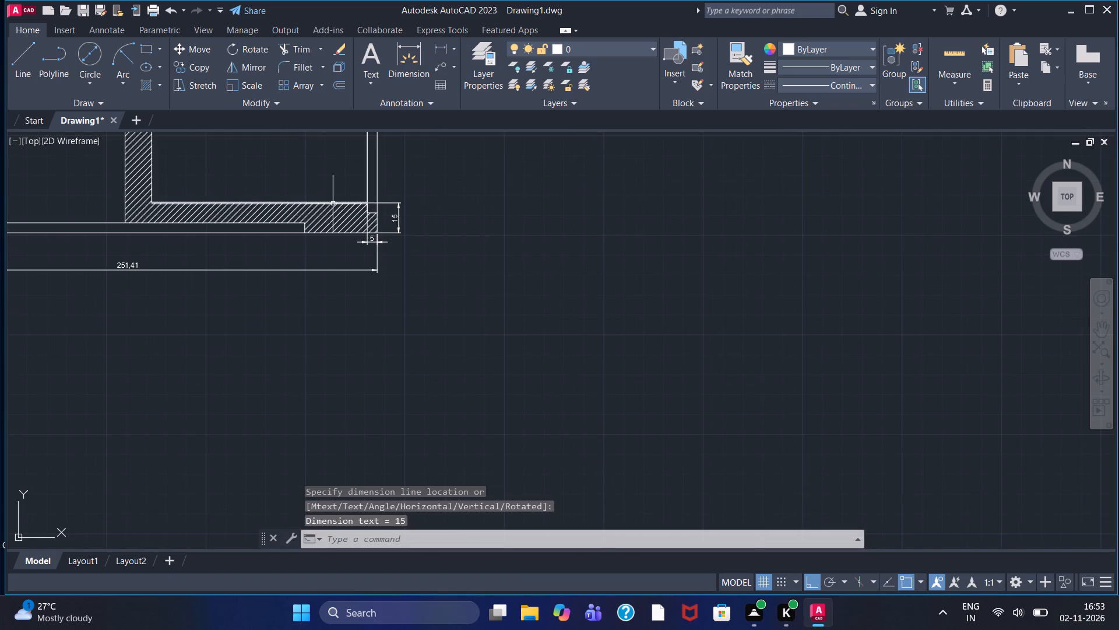
{"action": "scroll", "coordinate": [314, 199], "scroll_direction": "down", "scroll_amount": 2}
{"action": "middle_click_drag", "start_coordinate": [302, 184], "coordinate": [422, 289]}
{"action": "scroll", "coordinate": [417, 289], "scroll_direction": "down", "scroll_amount": 1}
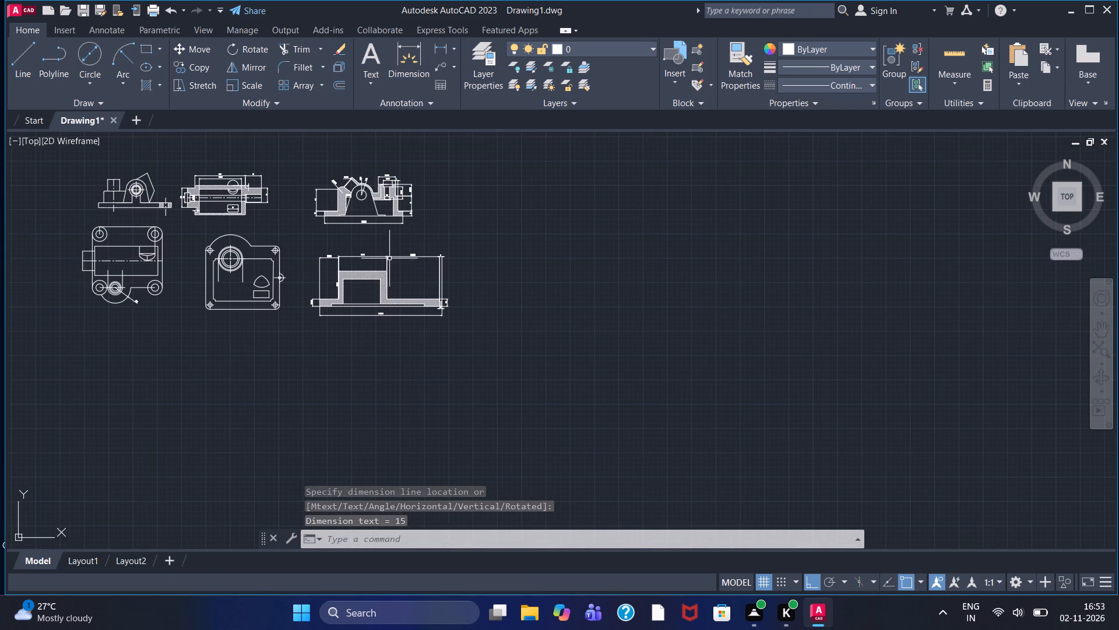
{"action": "key", "text": "ctrl+s"}
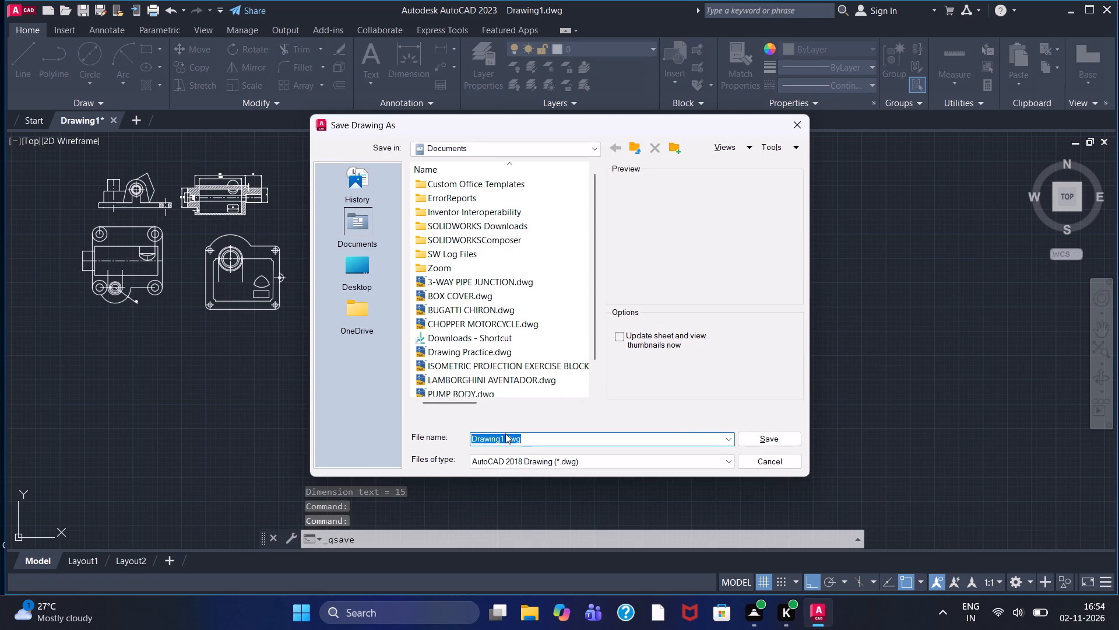
{"action": "left_click", "coordinate": [504, 433]}
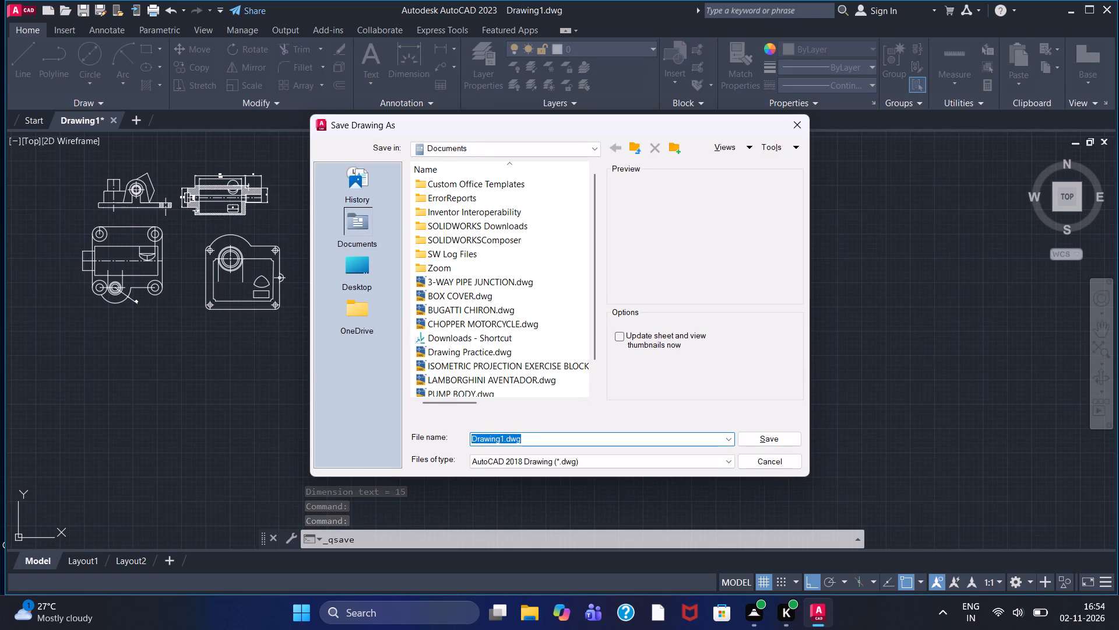
{"action": "left_click_drag", "start_coordinate": [502, 436], "coordinate": [432, 450]}
{"action": "key", "text": "Delete"}
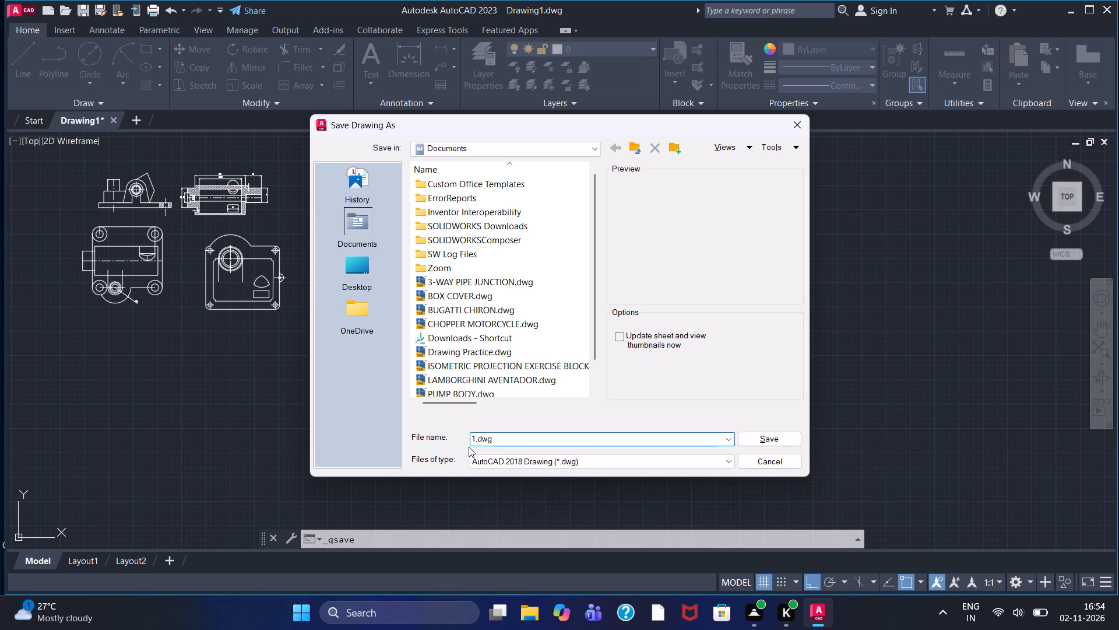
{"action": "key", "text": "Right"}
{"action": "key", "text": "BackSpace"}
{"action": "key", "text": "ctrl+v"}
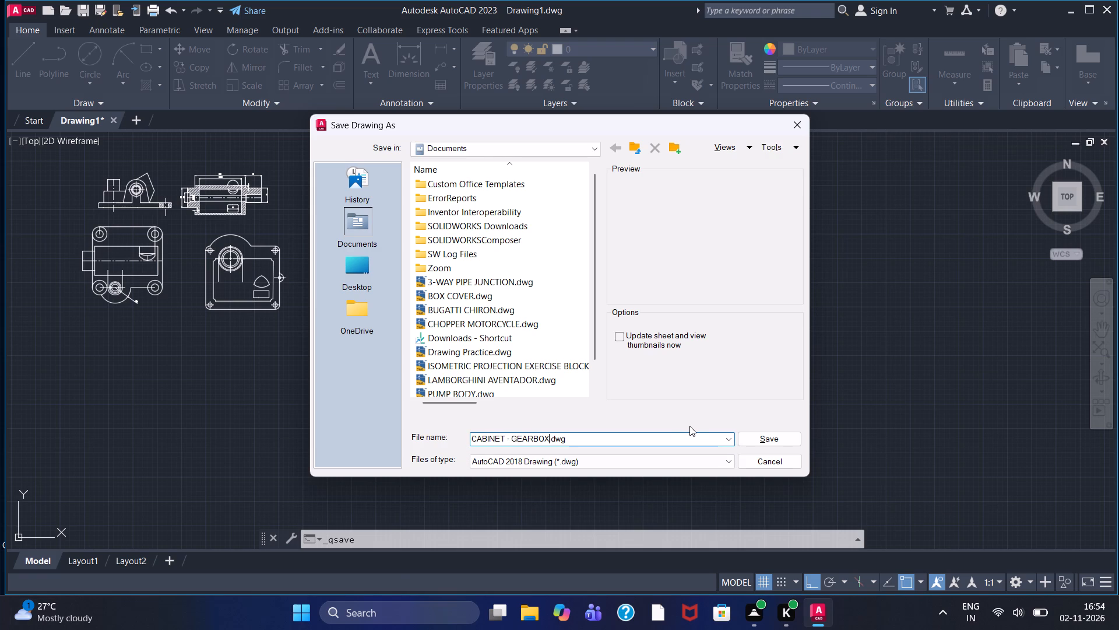
{"action": "left_click", "coordinate": [790, 435]}
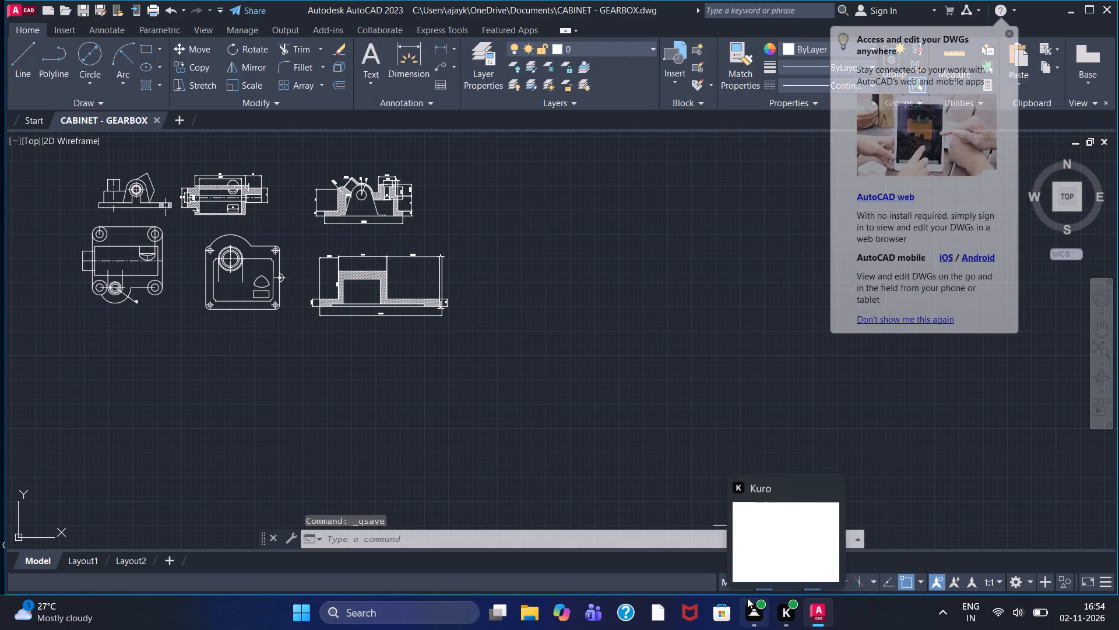